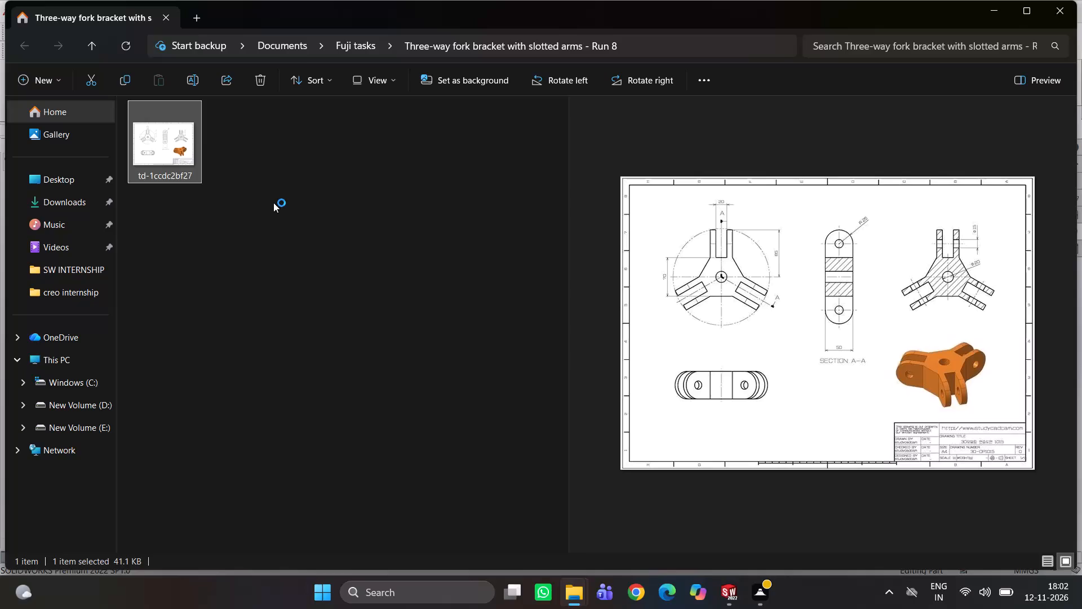
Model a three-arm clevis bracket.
Switch to the Fuji task window and review the task instructions and attached drawing of the three-way fork bracket.
right_click(181, 148)
click(762, 590)
scroll(637, 449, down, 5)
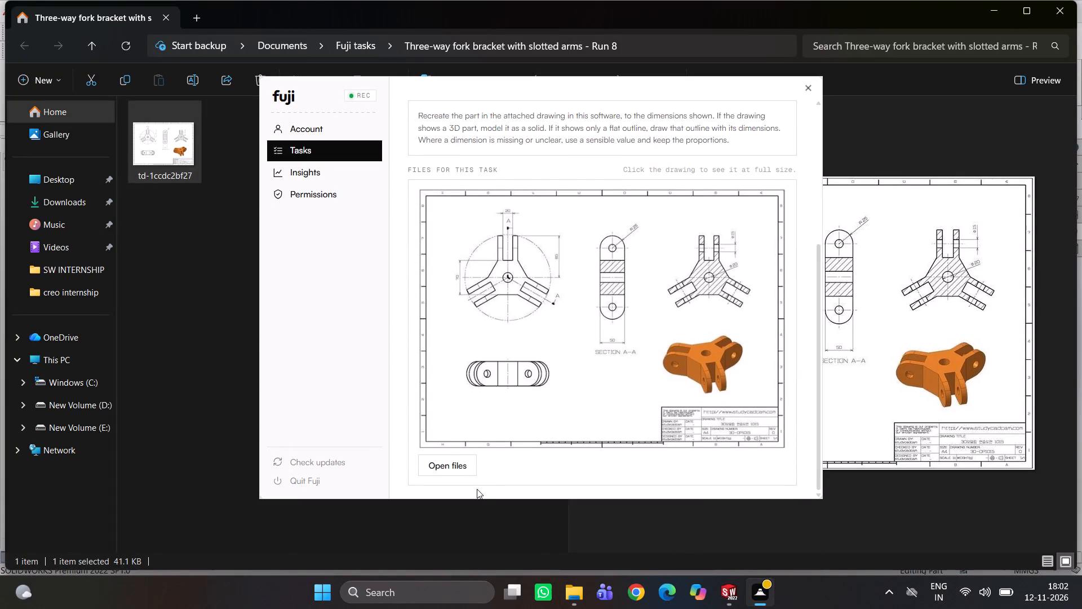
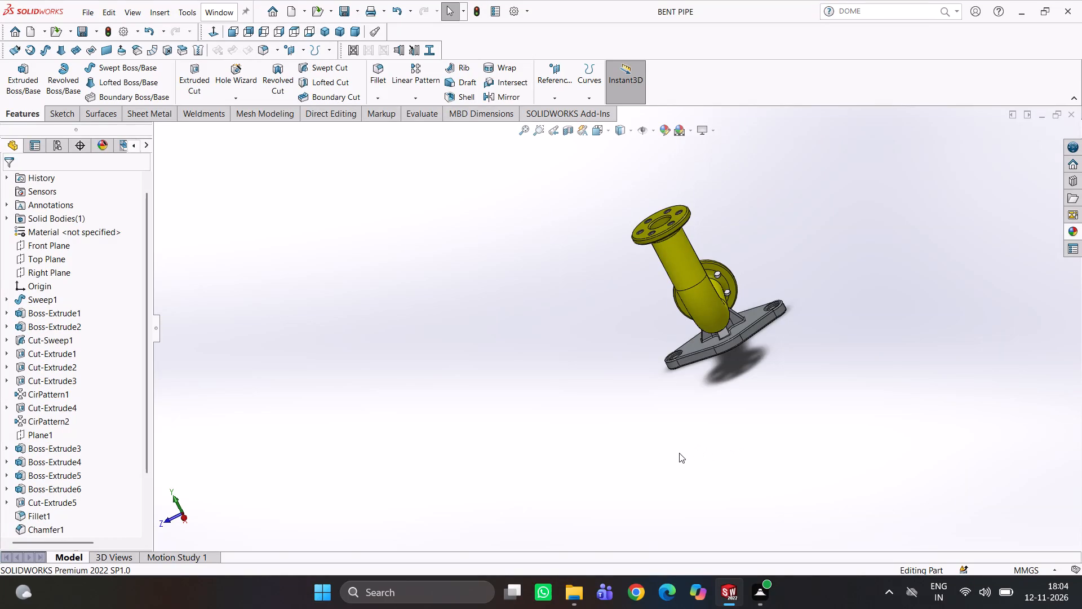
Create a new part document for the fork bracket.
click(678, 453)
key(ctrl+n)
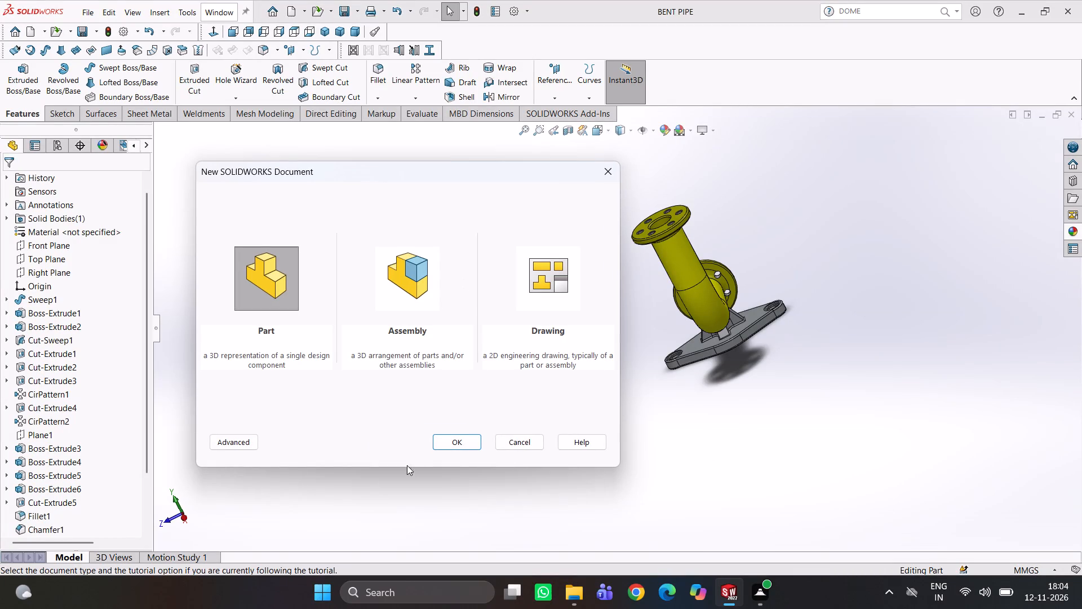
click(453, 444)
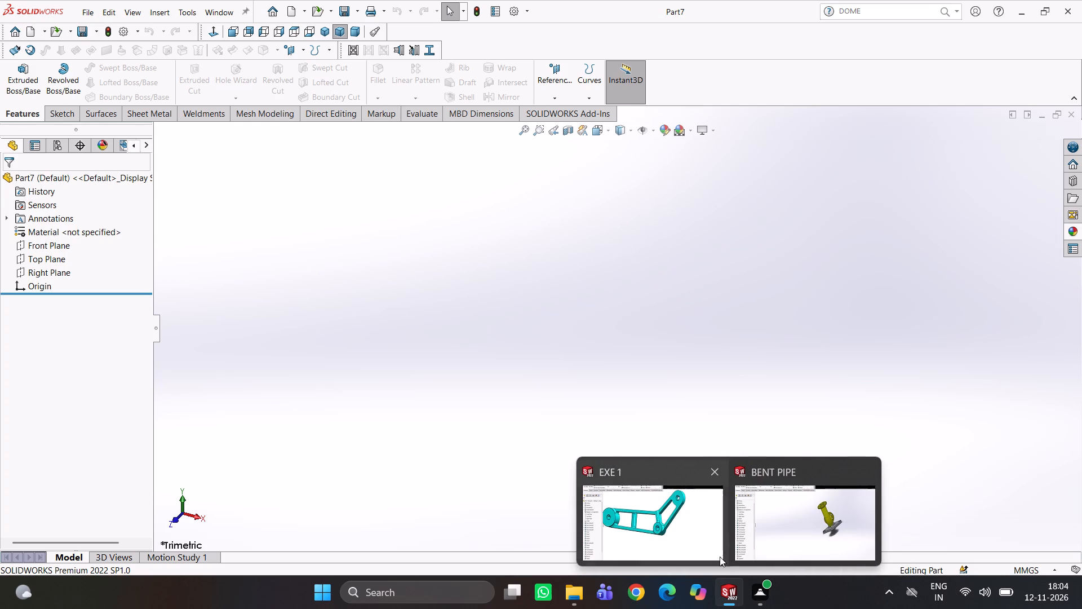
Close the EXE 1 and BENT PIPE document windows that are still open.
click(716, 479)
click(870, 470)
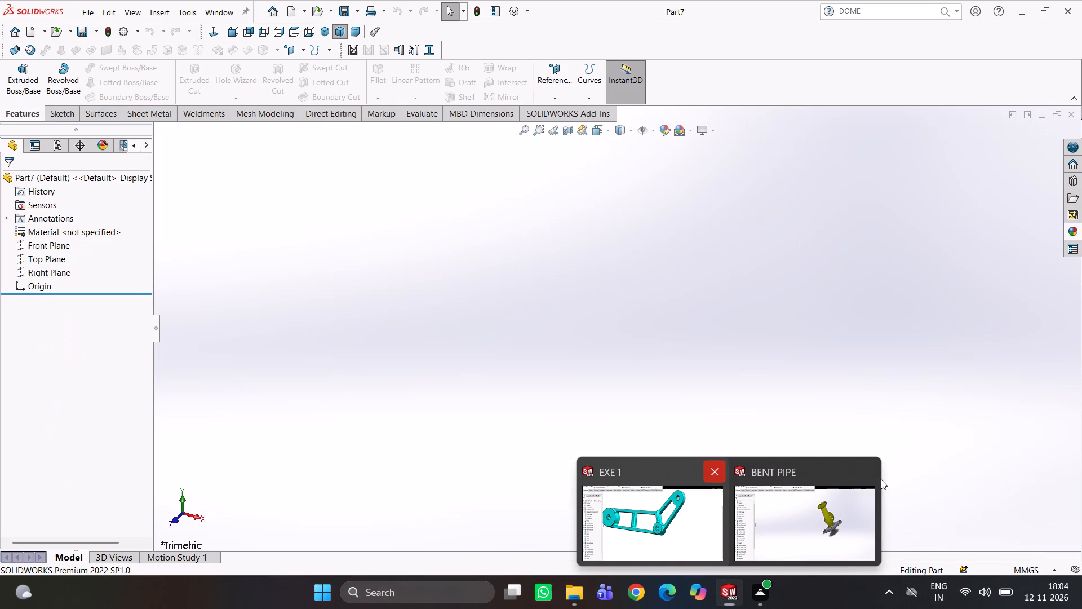
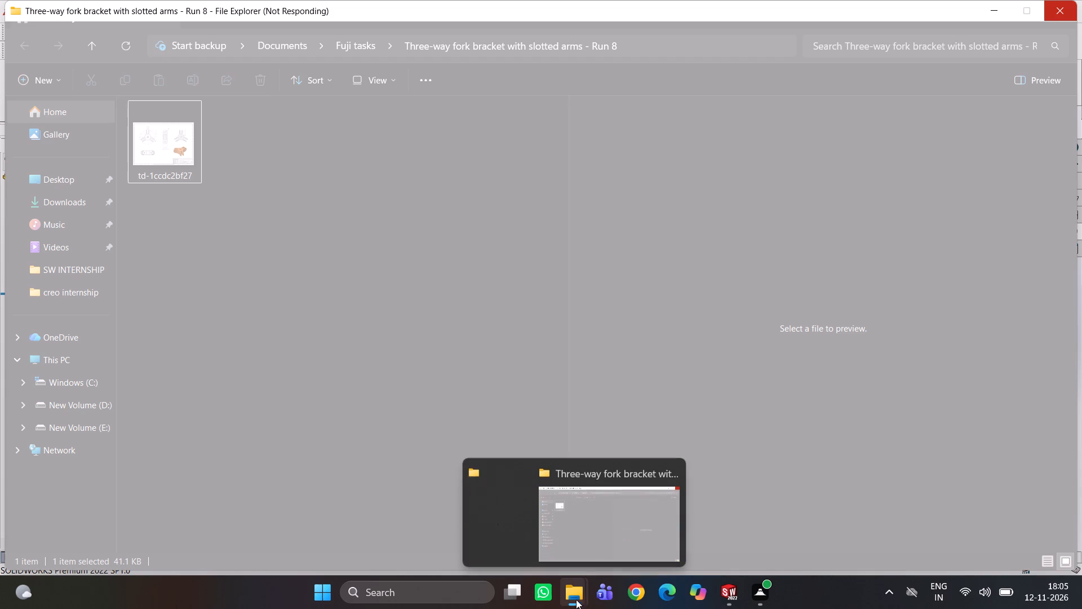
Close the two open File Explorer windows, including the unresponsive "Three-way fork bracket with slotted arms - Run 8" folder.
click(667, 467)
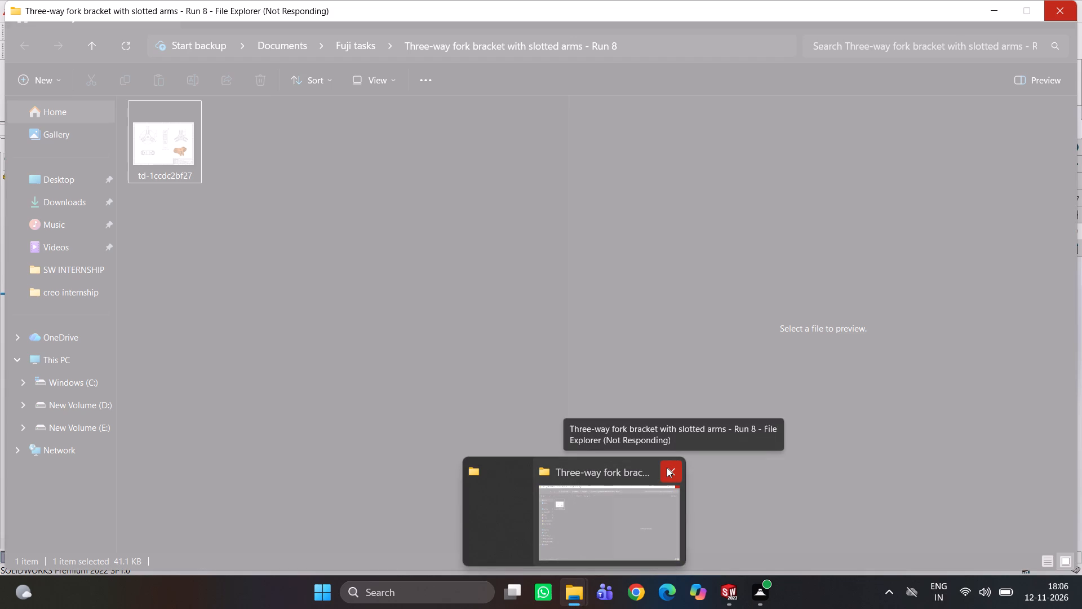
click(526, 468)
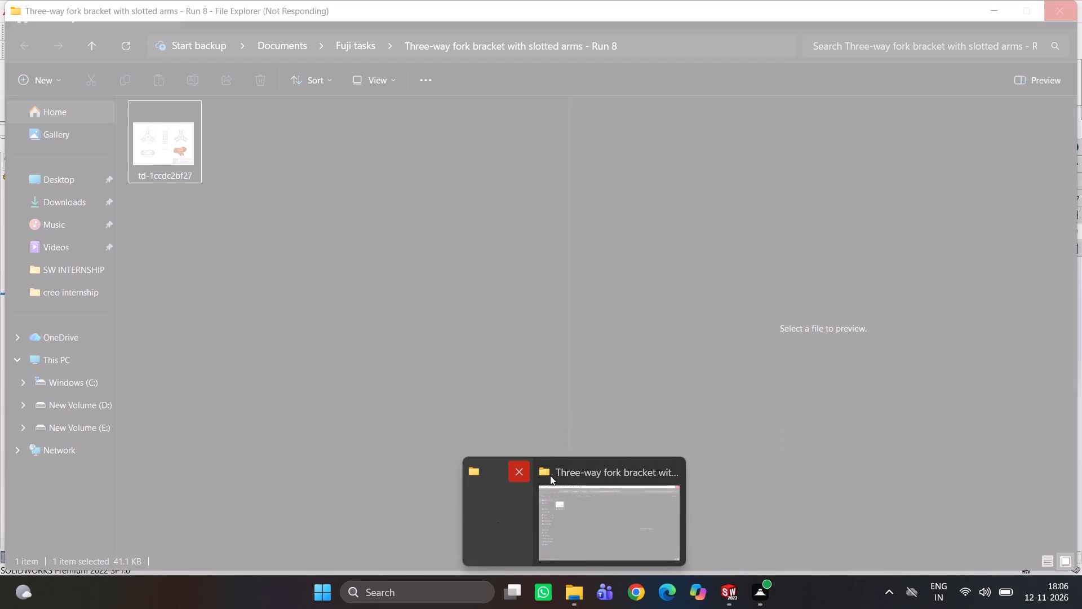
click(682, 466)
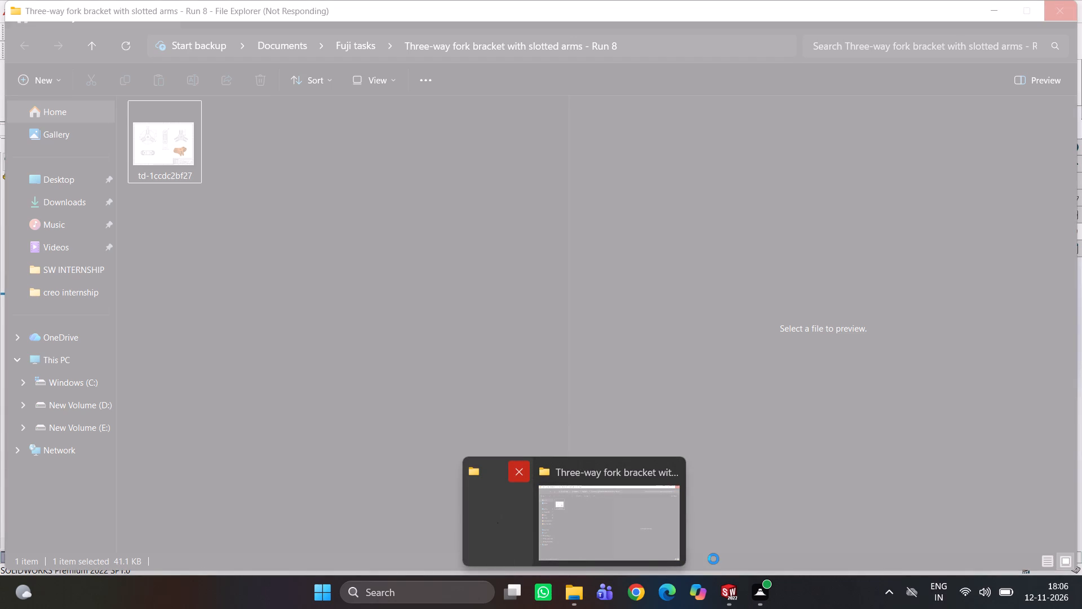
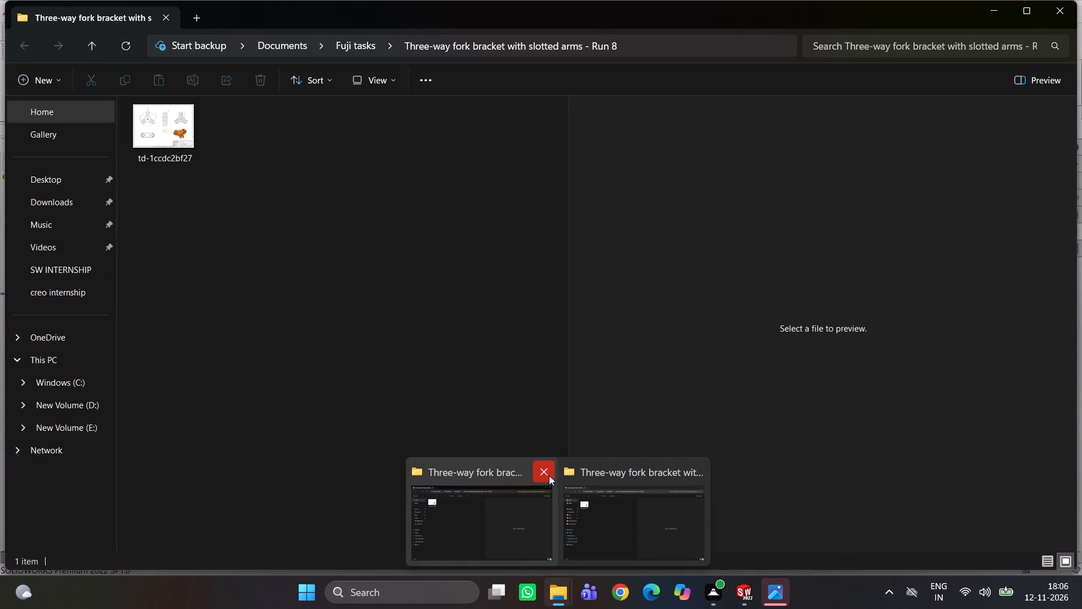
Close the duplicate File Explorer window of the Run 8 folder.
click(549, 475)
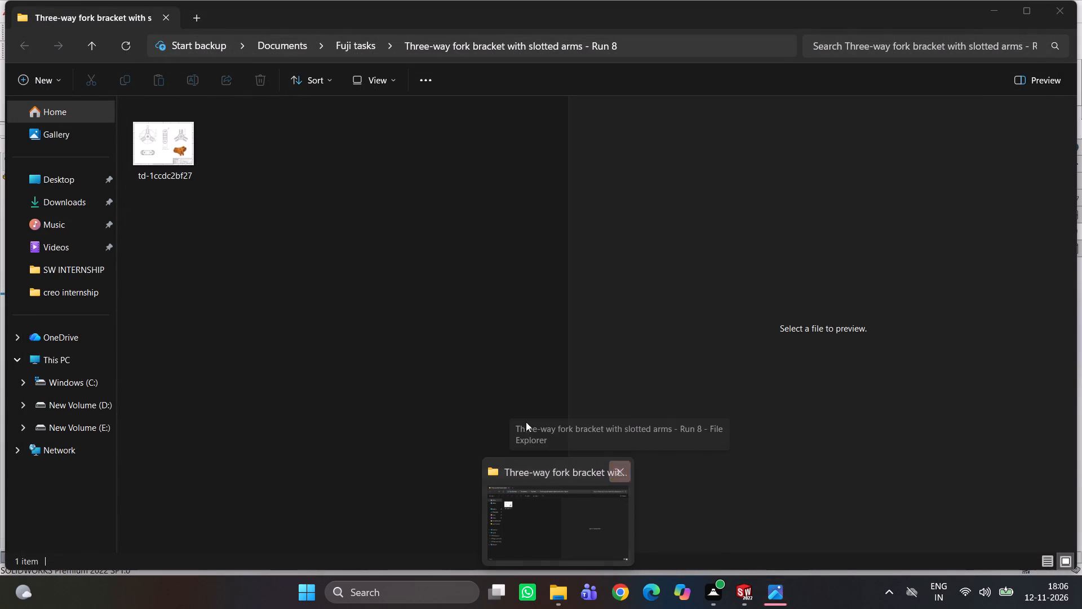
Open the td-1ccdc2bf27 drawing image and examine the fork bracket's views, section A-A and dimensions.
click(178, 152)
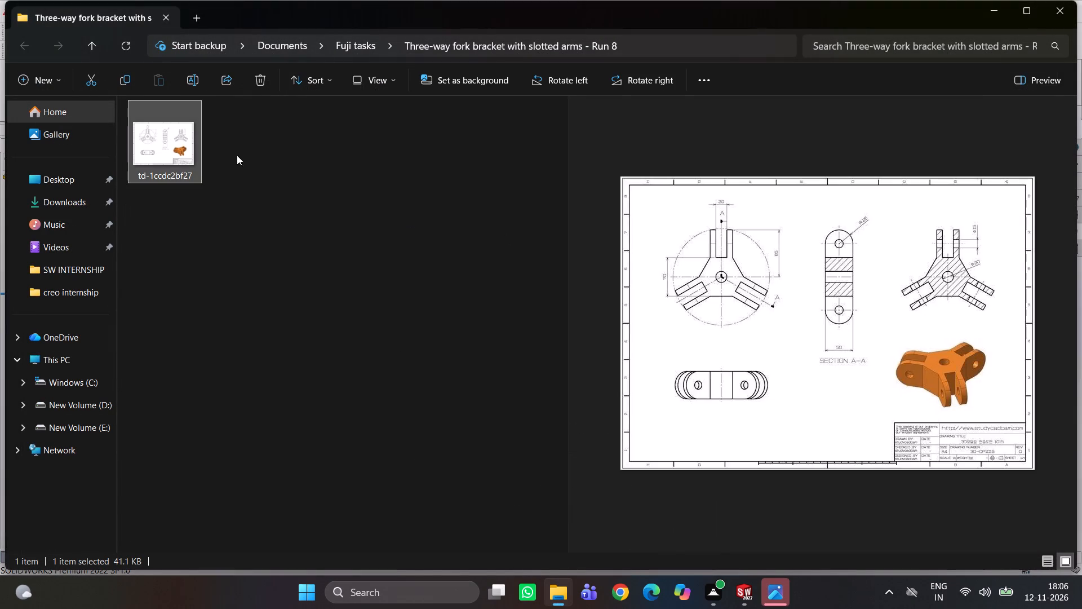
right_click(153, 142)
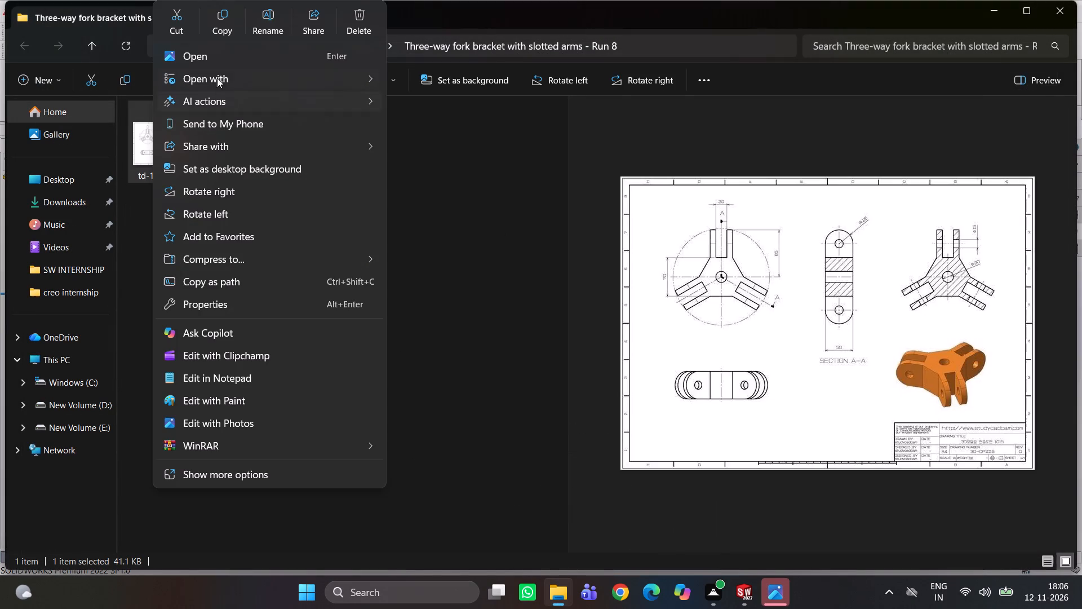
click(215, 55)
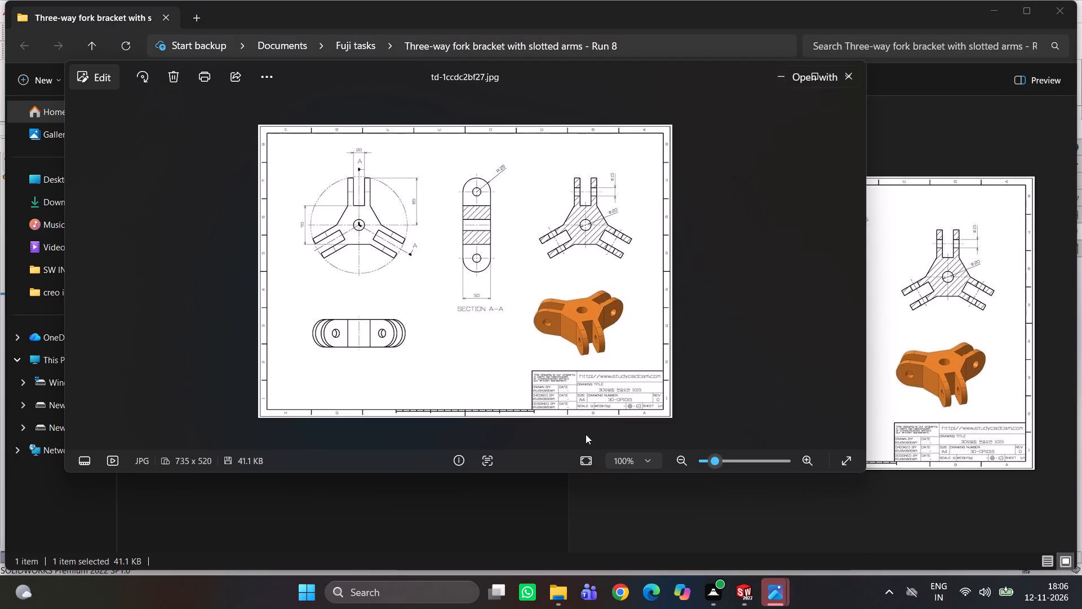
scroll(378, 285, down, 4)
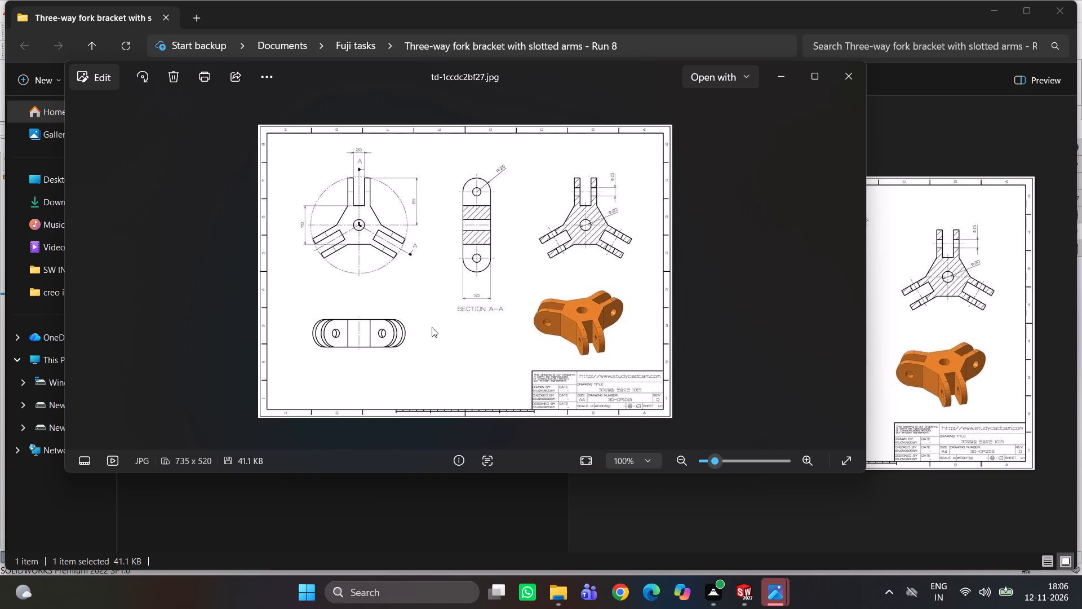
drag(716, 462, 699, 457)
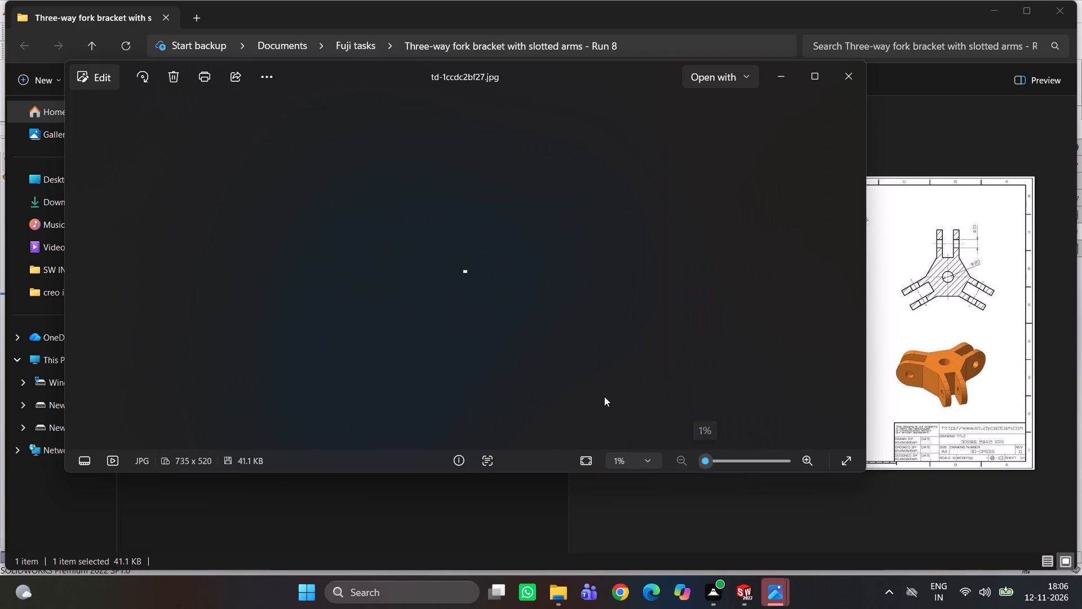
scroll(472, 282, down, 5)
click(729, 462)
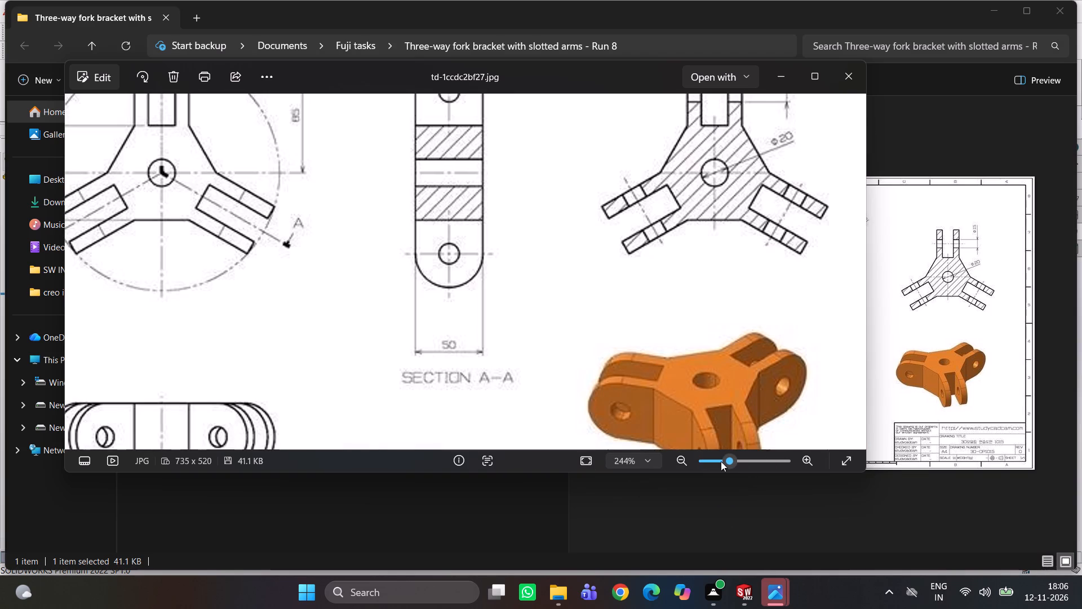
scroll(499, 360, up, 2)
scroll(496, 364, down, 7)
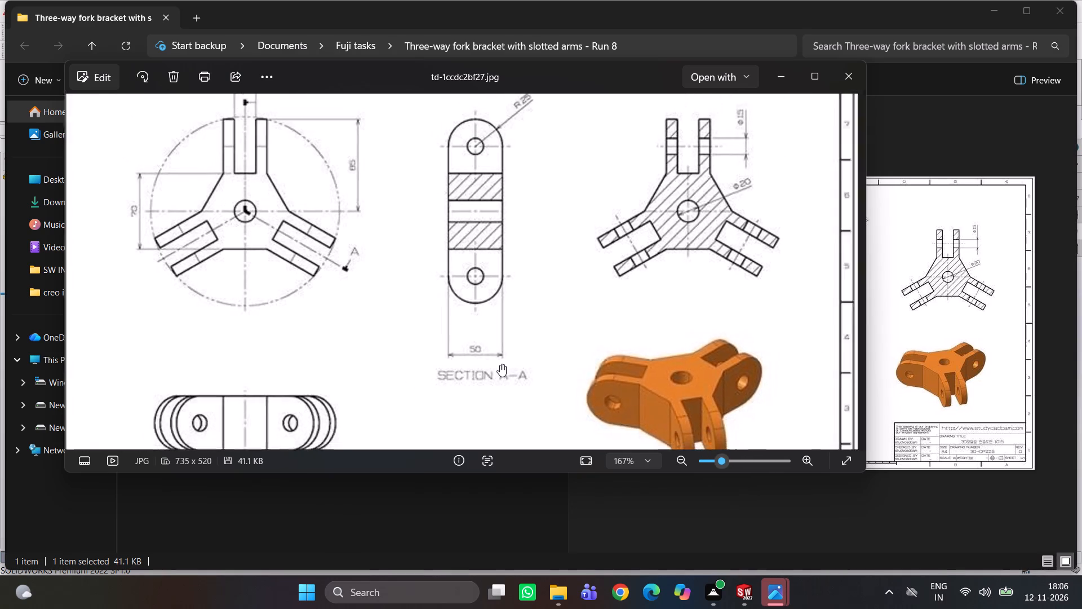
scroll(500, 364, down, 3)
scroll(362, 214, down, 2)
scroll(370, 219, up, 3)
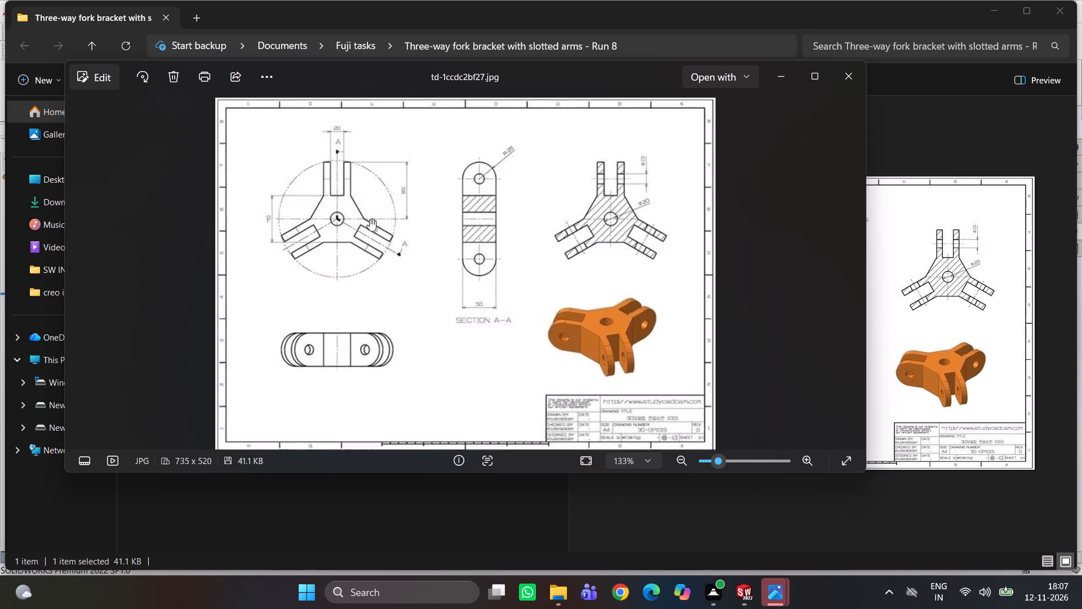
Switch to SOLIDWORKS and start a new sketch on the Top Plane of the empty part.
click(741, 592)
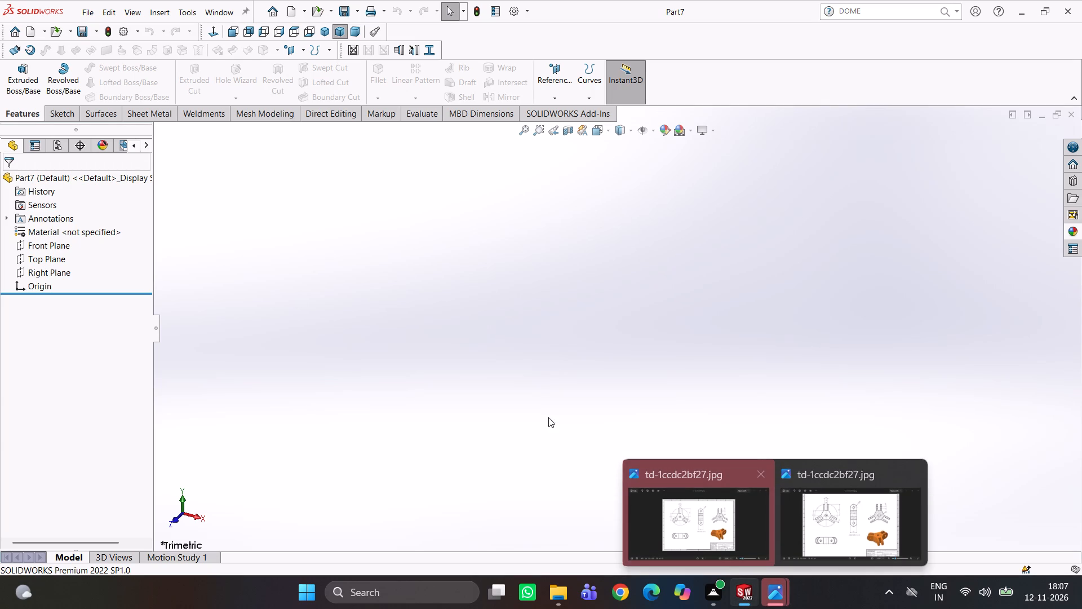
click(534, 413)
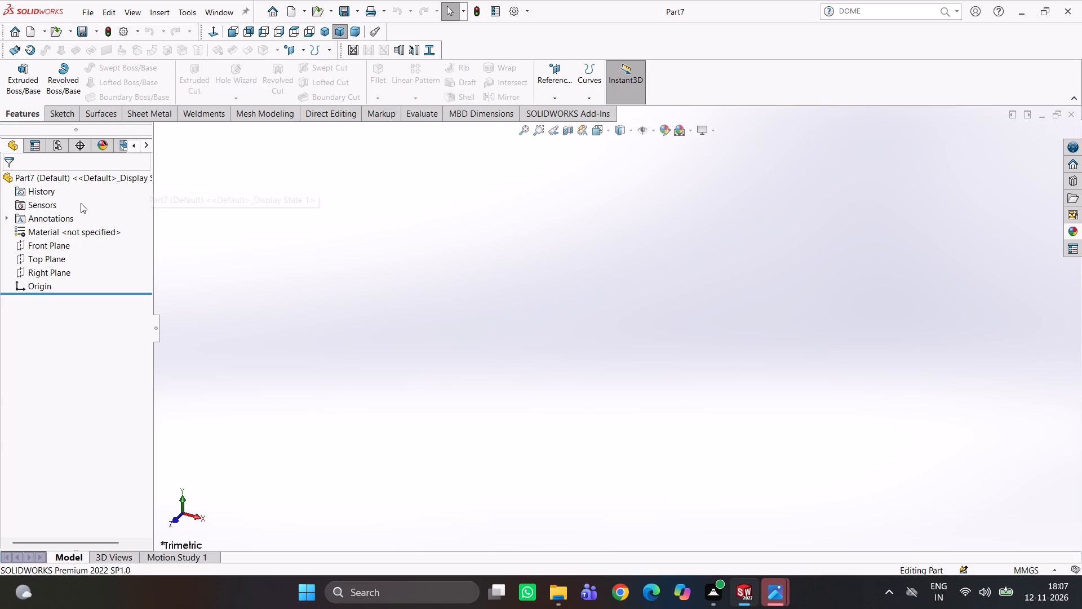
click(44, 258)
click(59, 232)
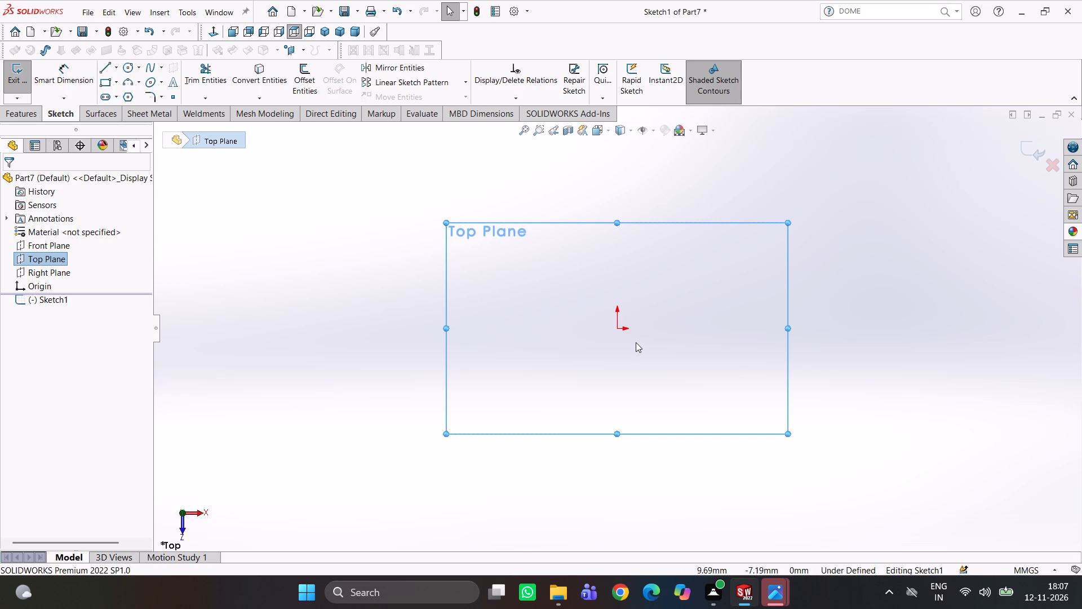
Examine the drawing's plan view and section dimensions to work out the shape of the central hub.
click(775, 585)
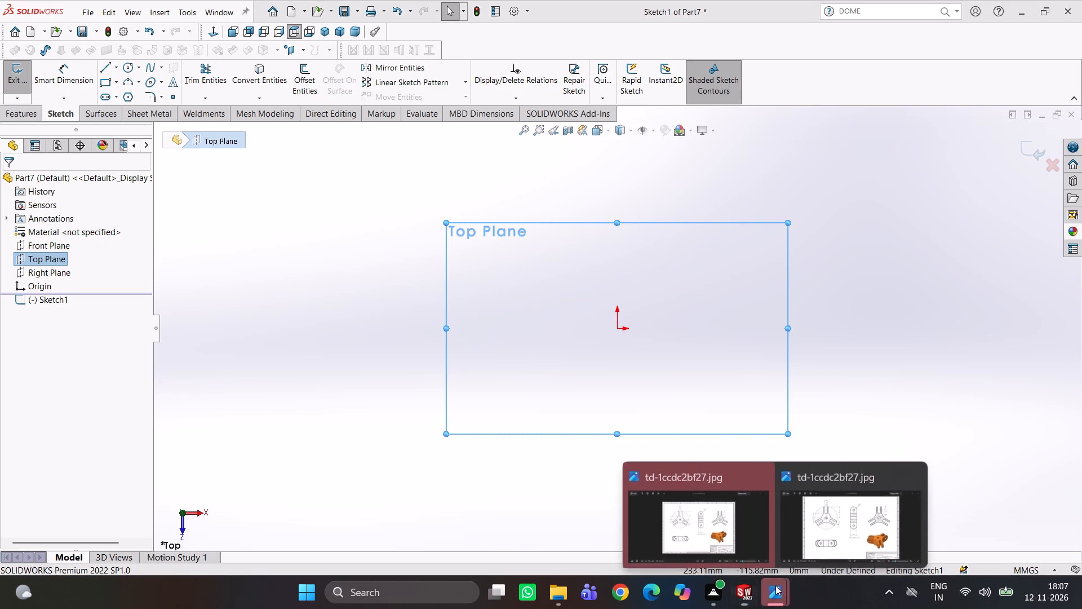
click(691, 520)
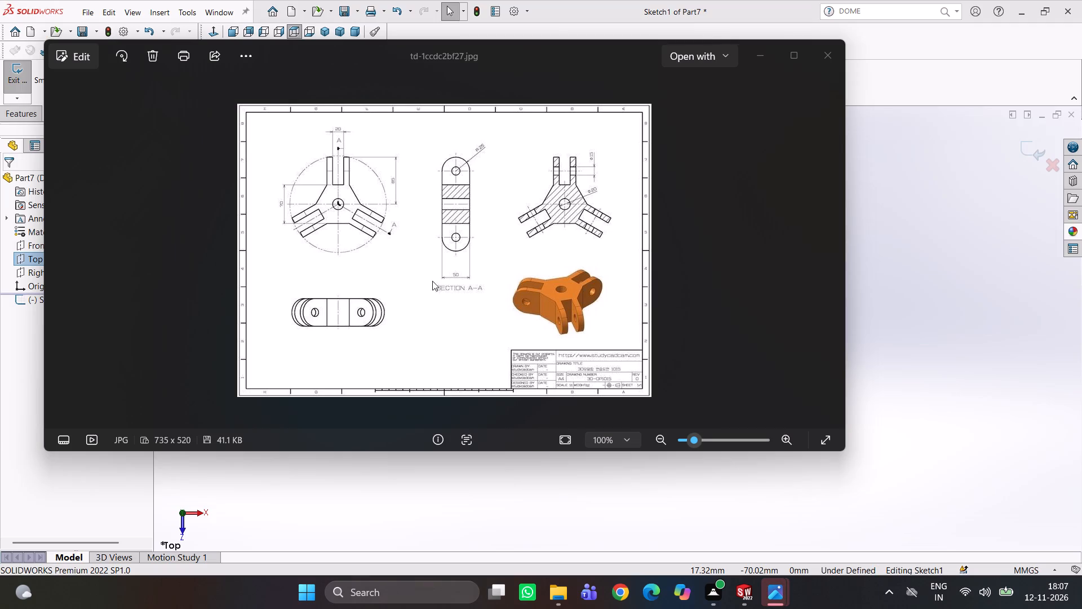
scroll(316, 187, down, 2)
scroll(356, 223, down, 3)
scroll(349, 233, up, 2)
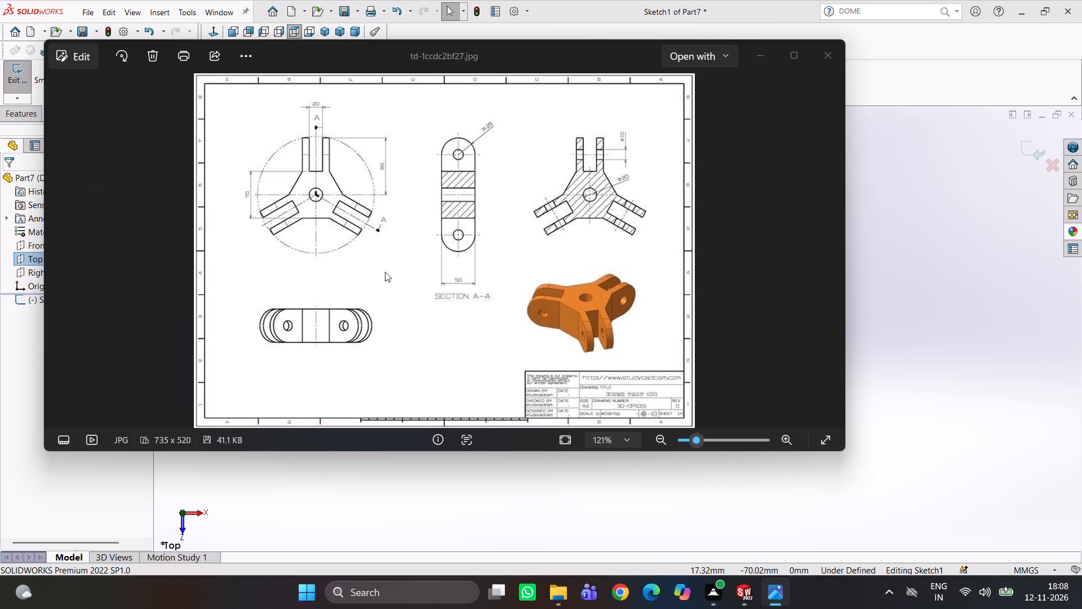
scroll(331, 201, down, 2)
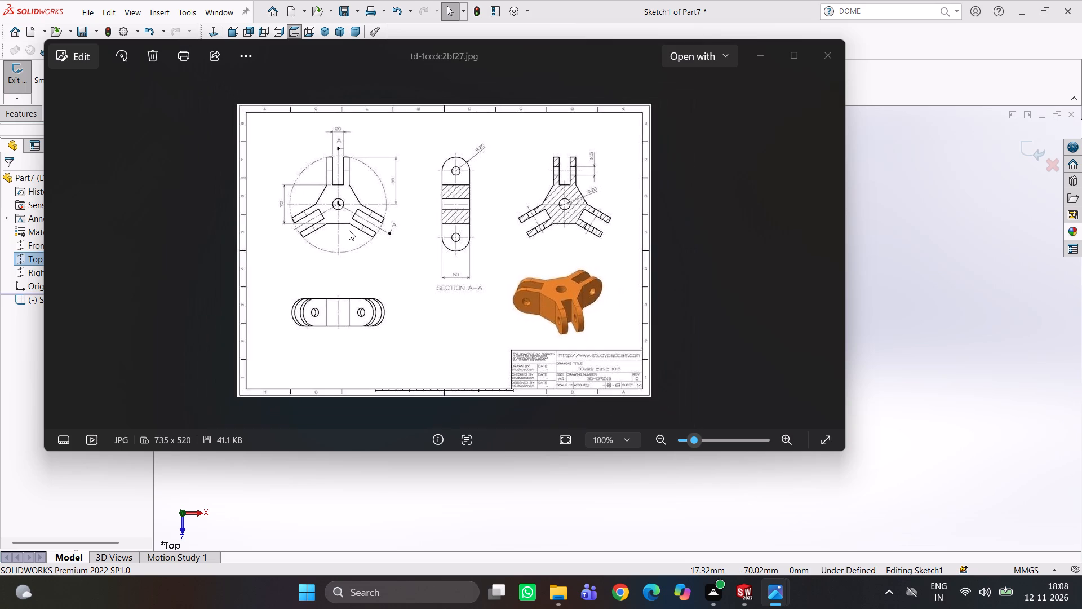
scroll(341, 232, up, 4)
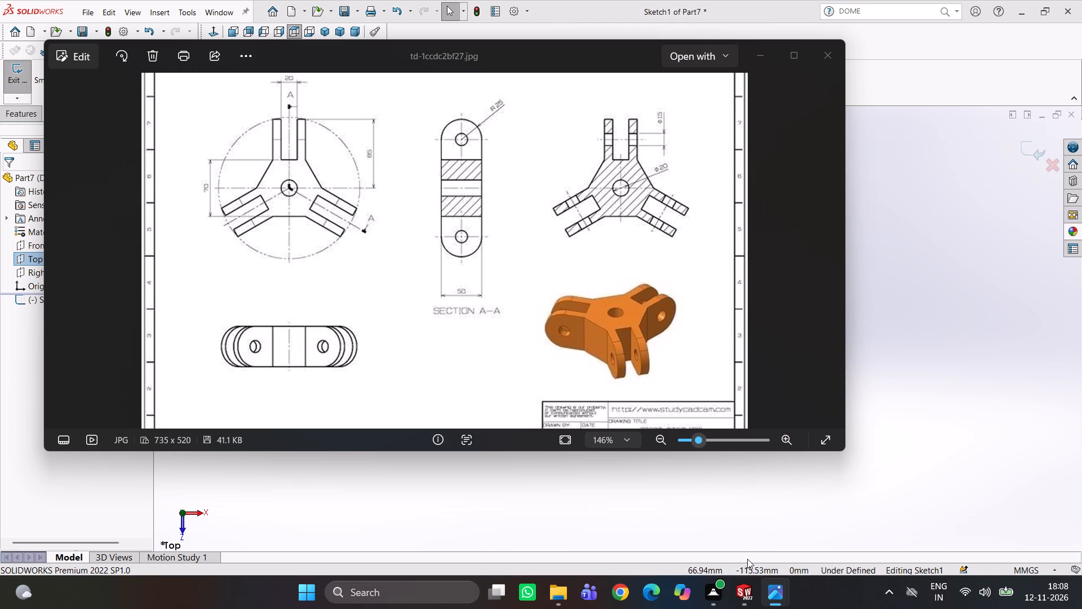
In the SOLIDWORKS sketch, draw a six-sided inscribed-circle polygon centred on the origin, with one corner about 21.5 mm away horizontally.
click(748, 596)
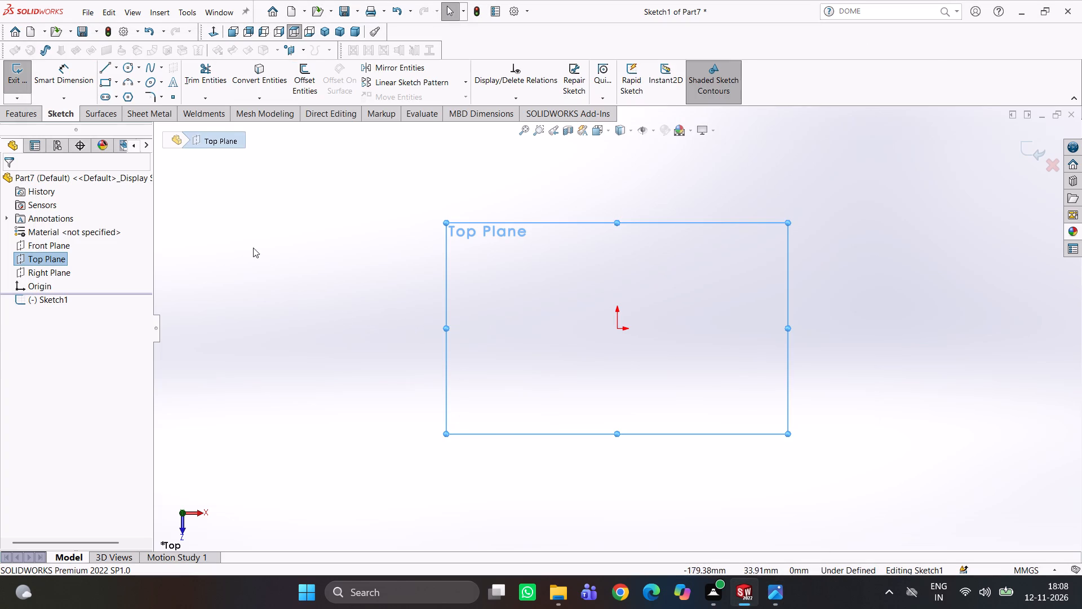
click(132, 98)
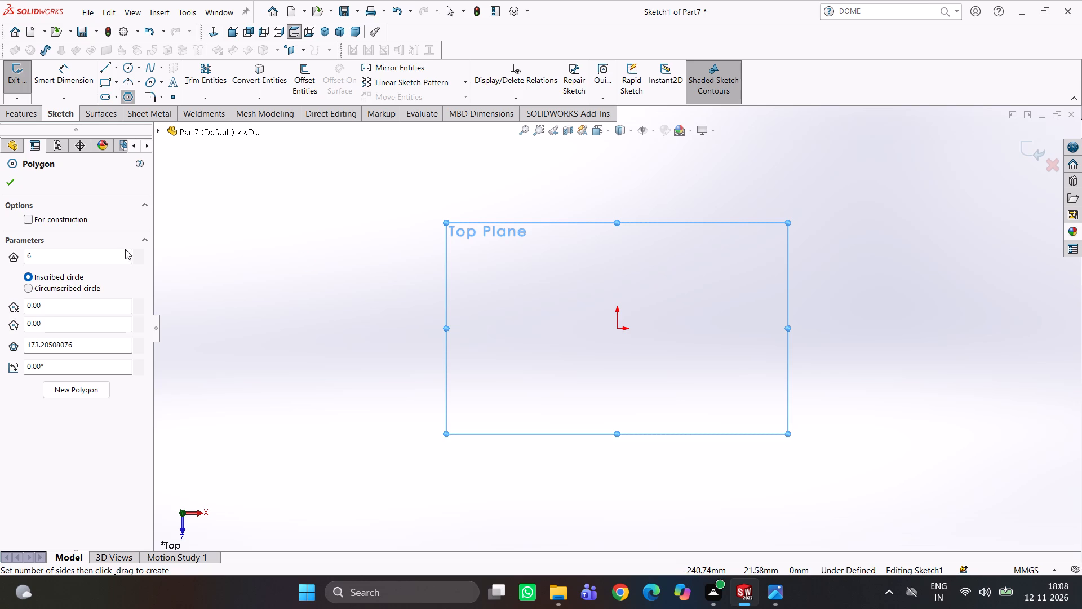
click(618, 328)
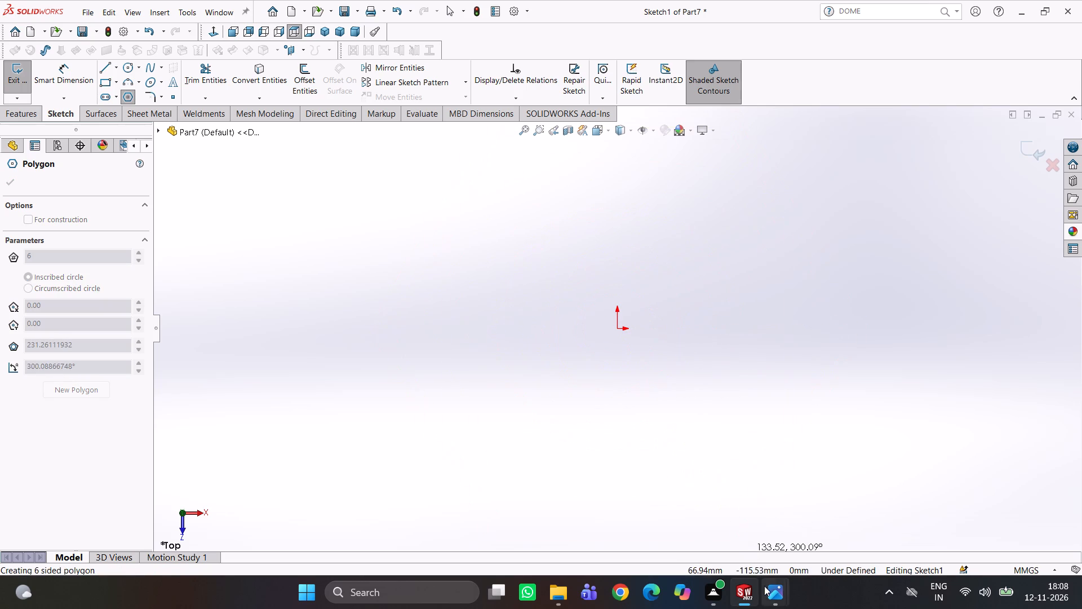
click(781, 592)
click(738, 553)
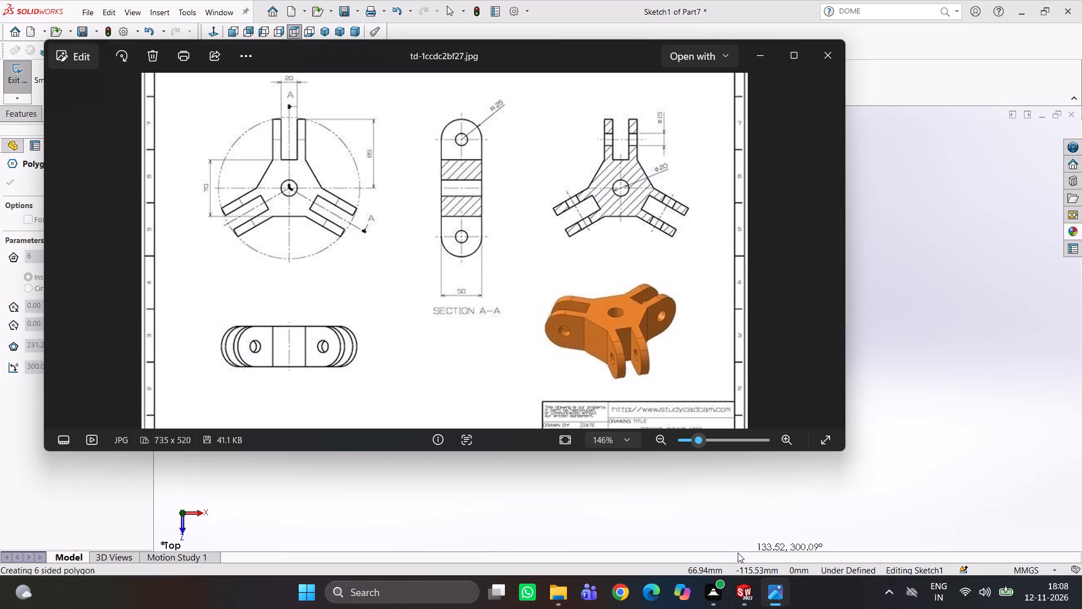
click(753, 592)
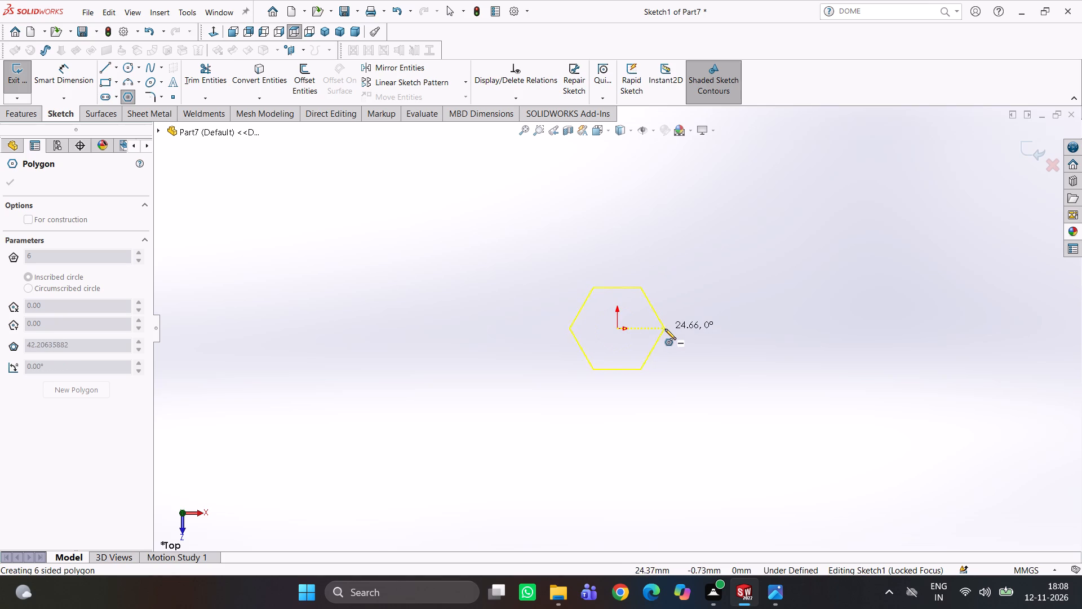
scroll(659, 330, down, 1)
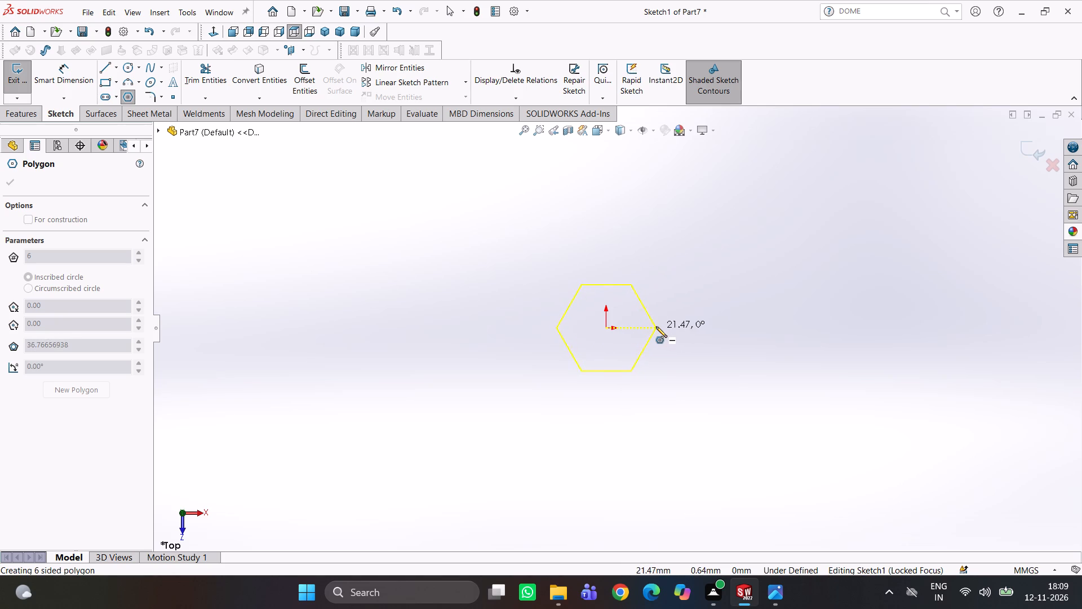
click(656, 326)
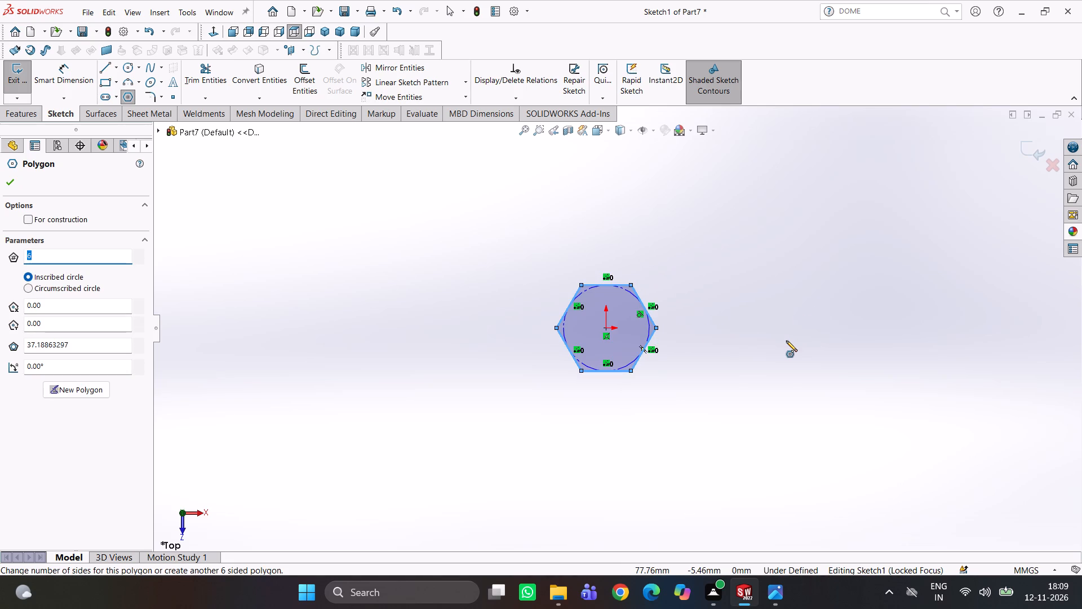
Add a Horizontal relation between the hexagon's corner on the positive X side and its centre point.
right_drag(727, 346, 728, 258)
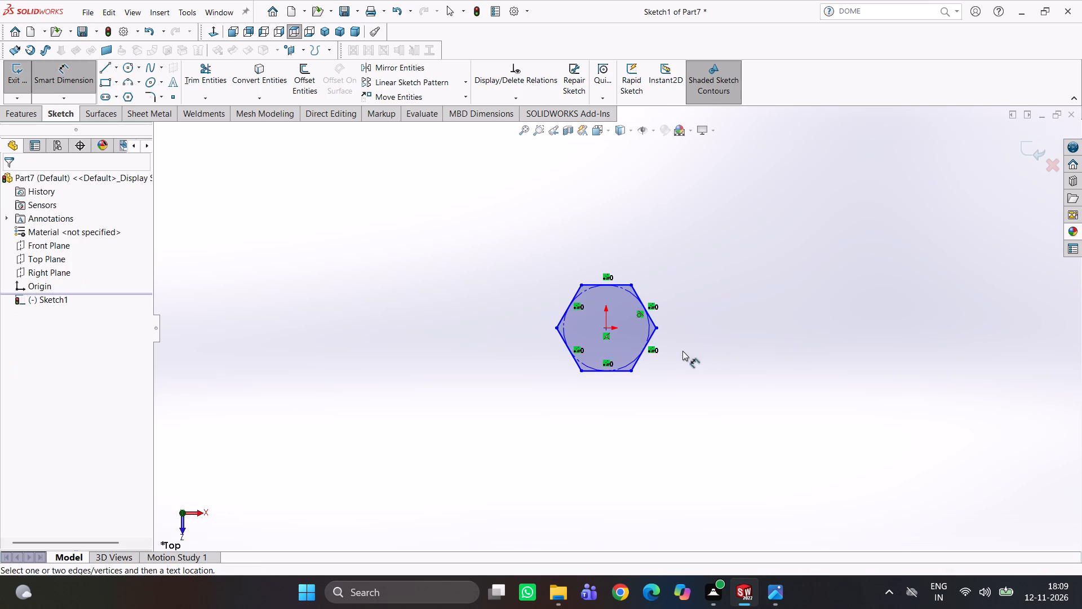
right_drag(735, 345, 741, 218)
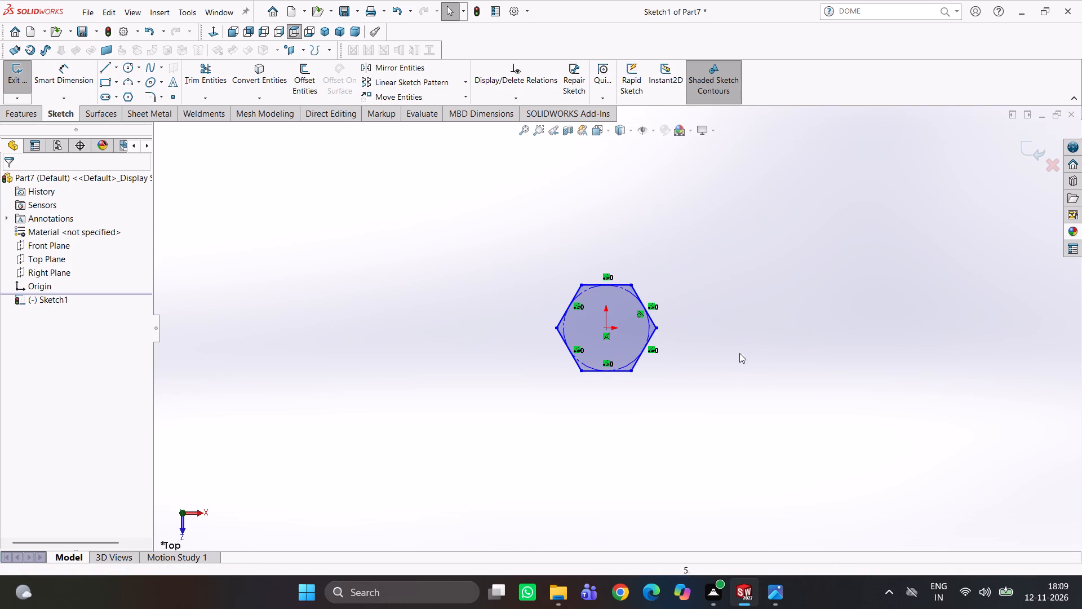
click(657, 327)
ctrl+click(603, 328)
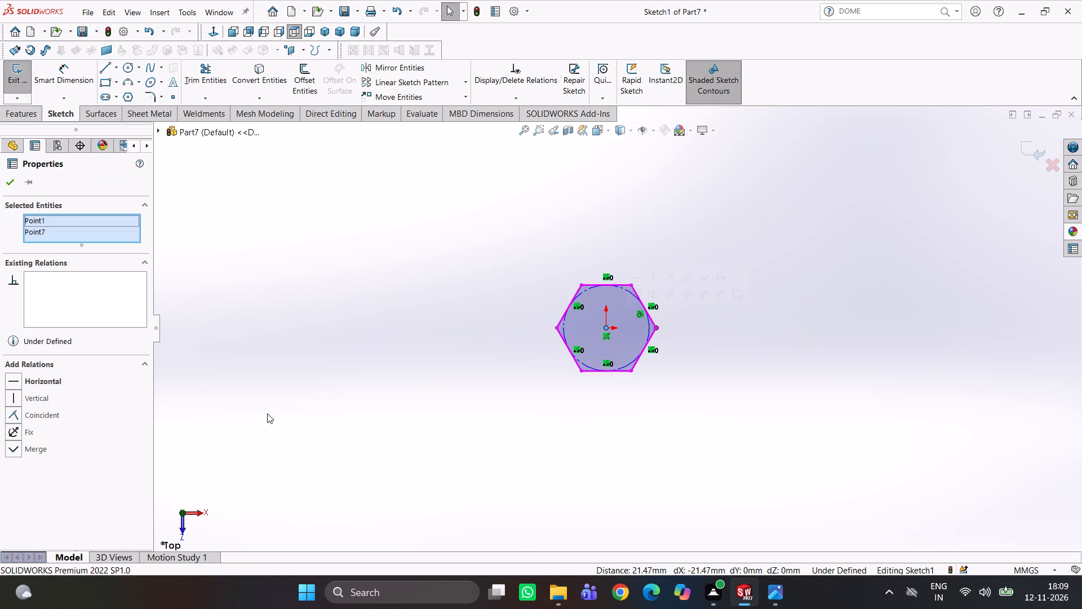
click(63, 381)
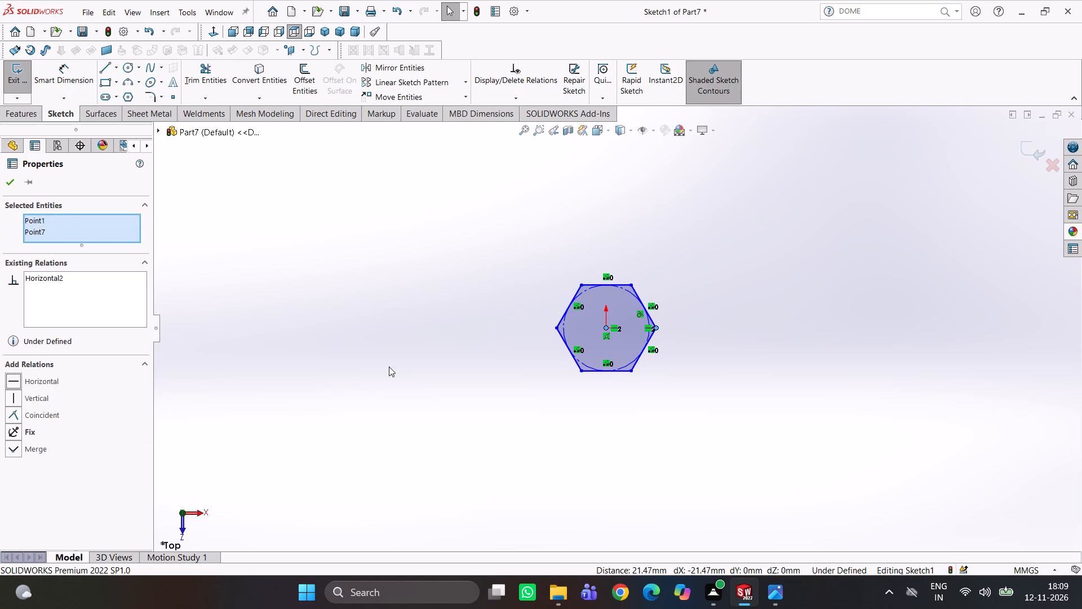
click(389, 367)
Dimension the hexagon across its two horizontal flats and set the distance to 70 mm.
scroll(642, 337, down, 4)
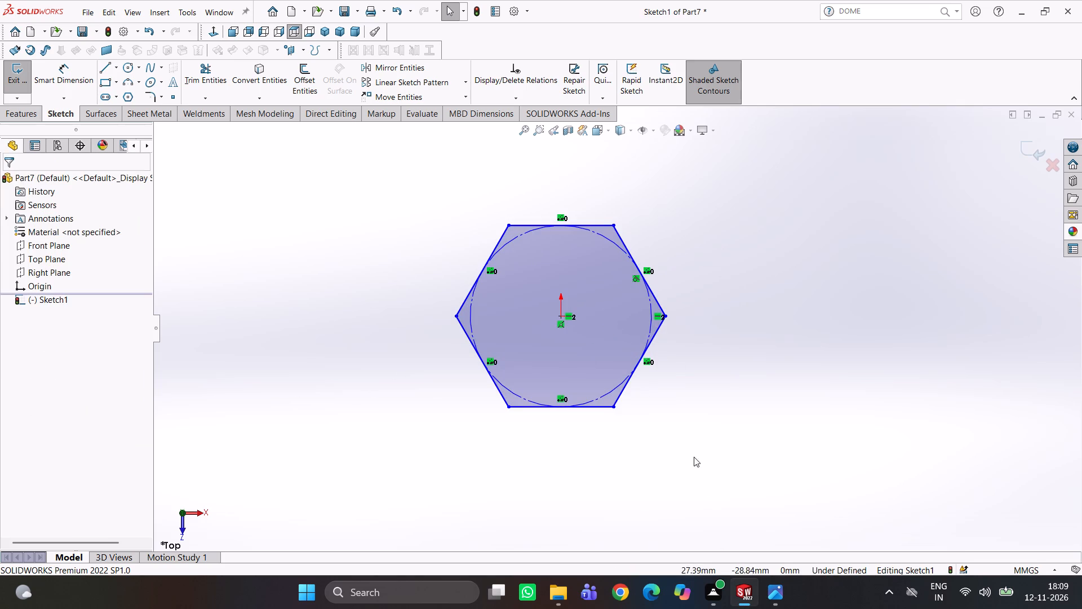
right_drag(694, 456, 663, 257)
click(587, 409)
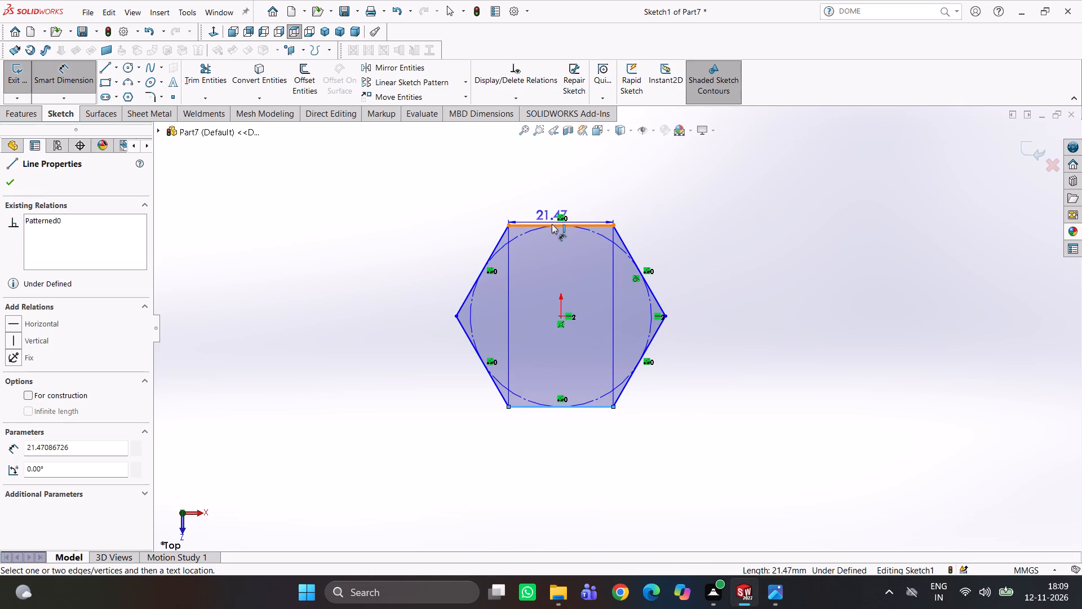
click(551, 225)
click(361, 271)
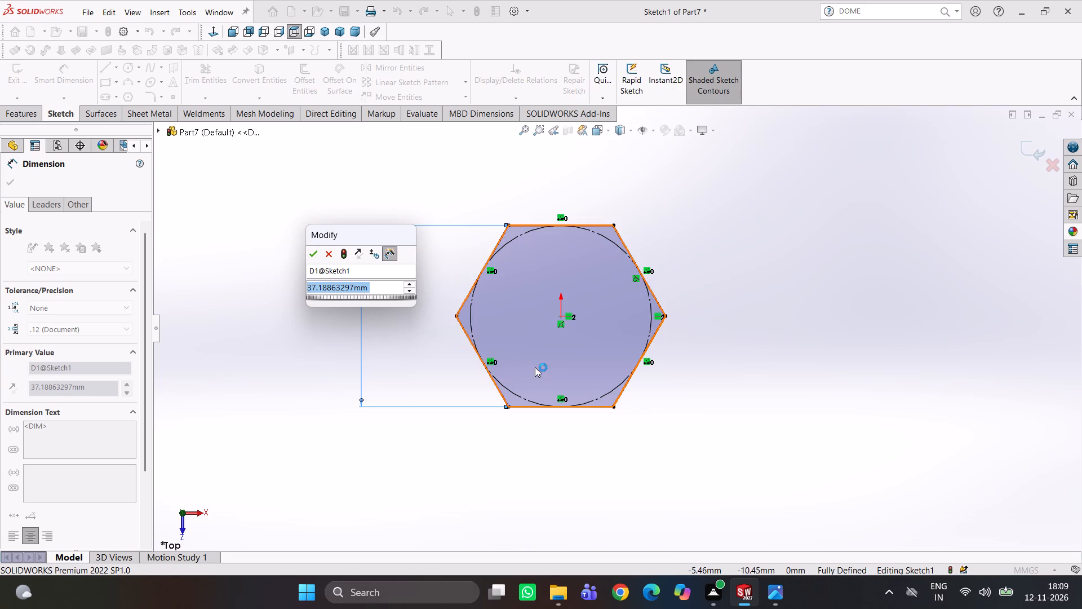
click(769, 584)
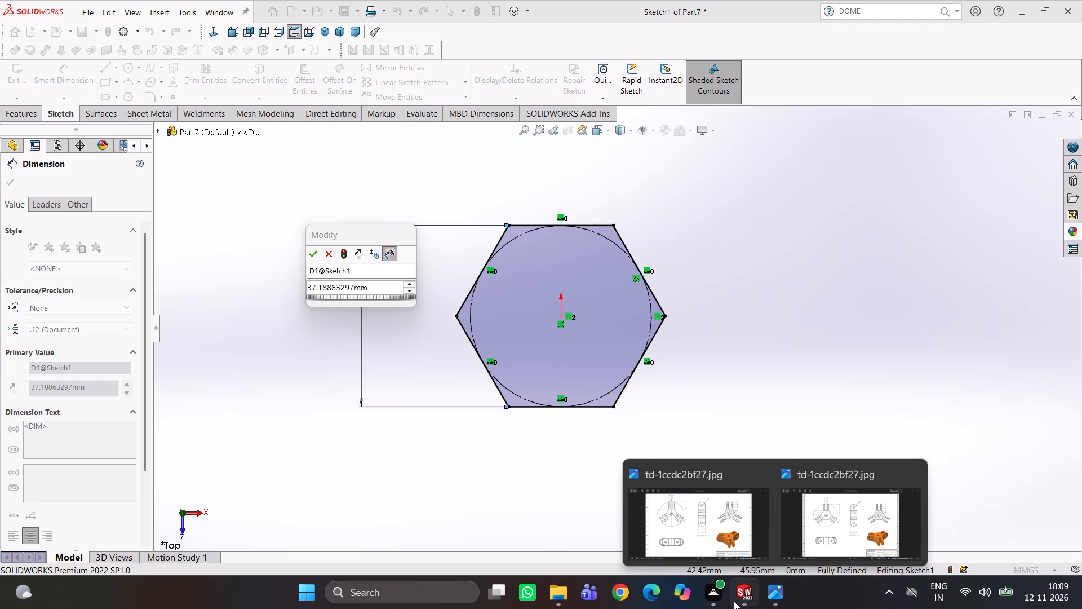
click(744, 595)
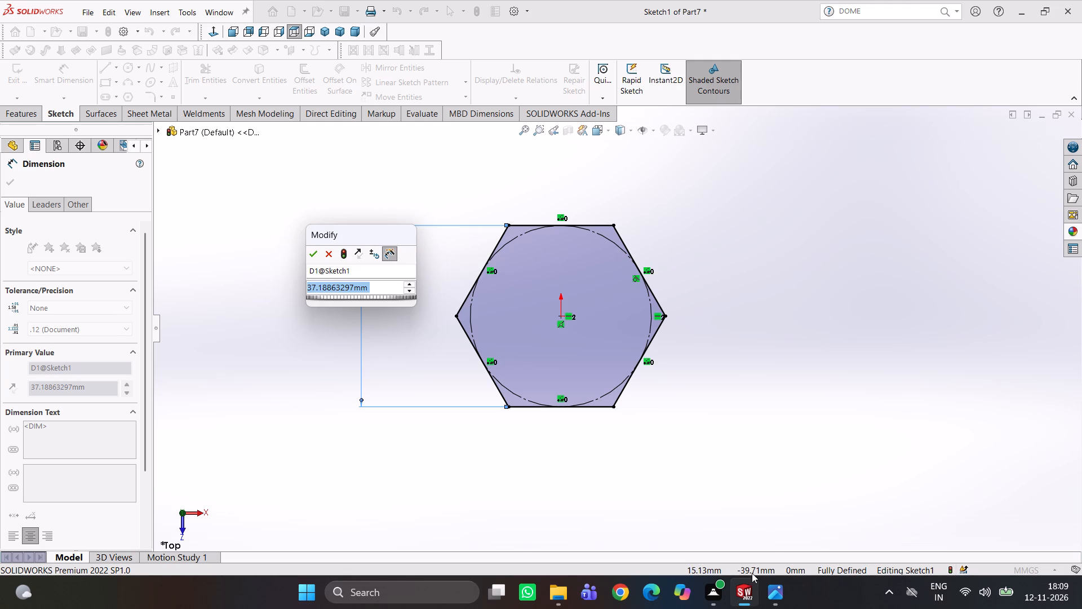
click(776, 588)
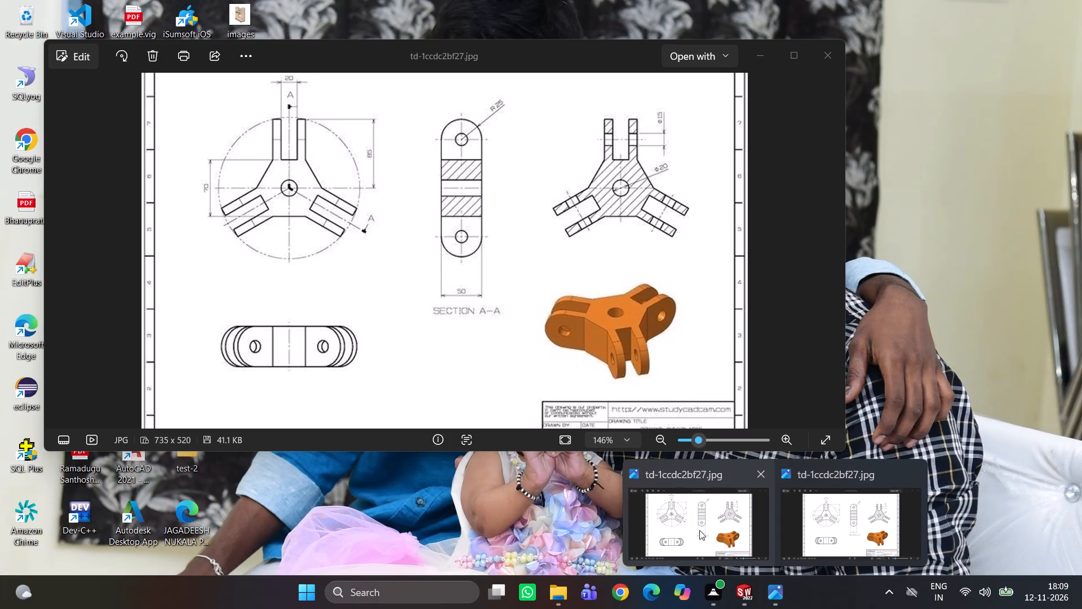
click(743, 586)
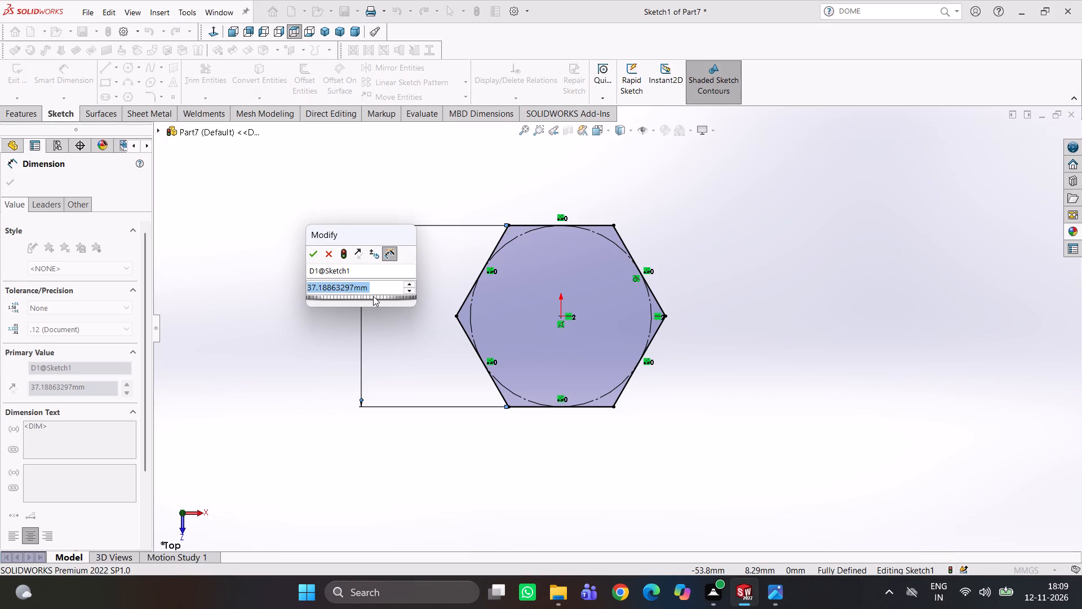
text(70)
key(Return)
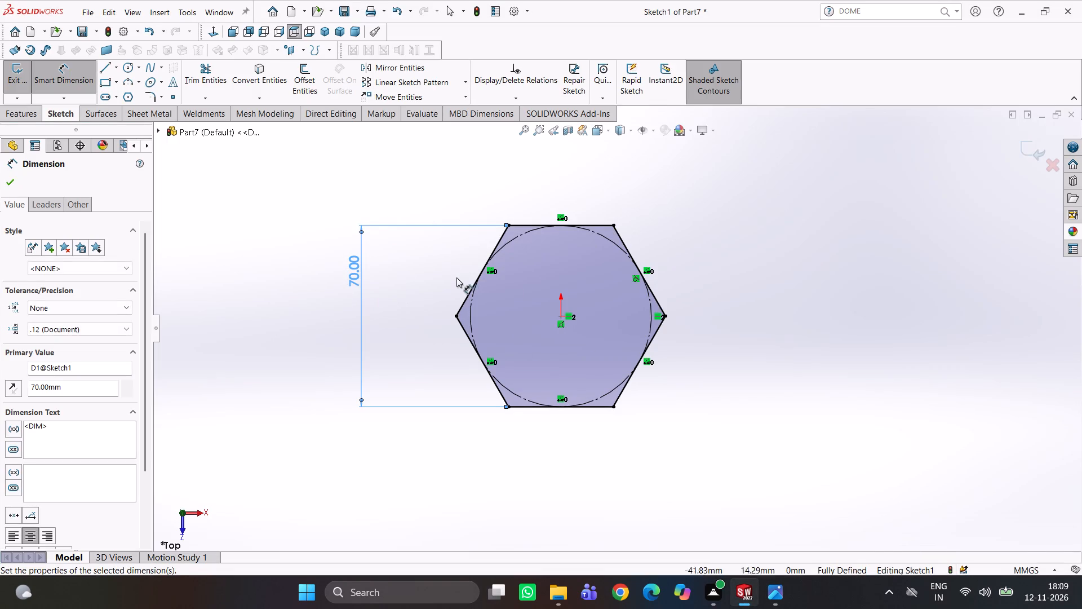
click(460, 276)
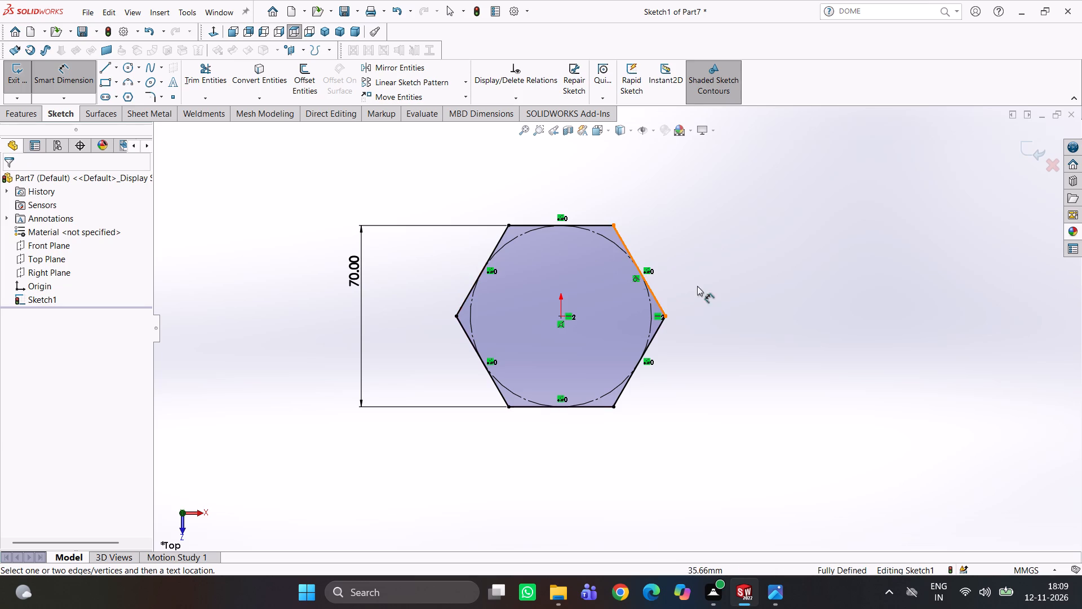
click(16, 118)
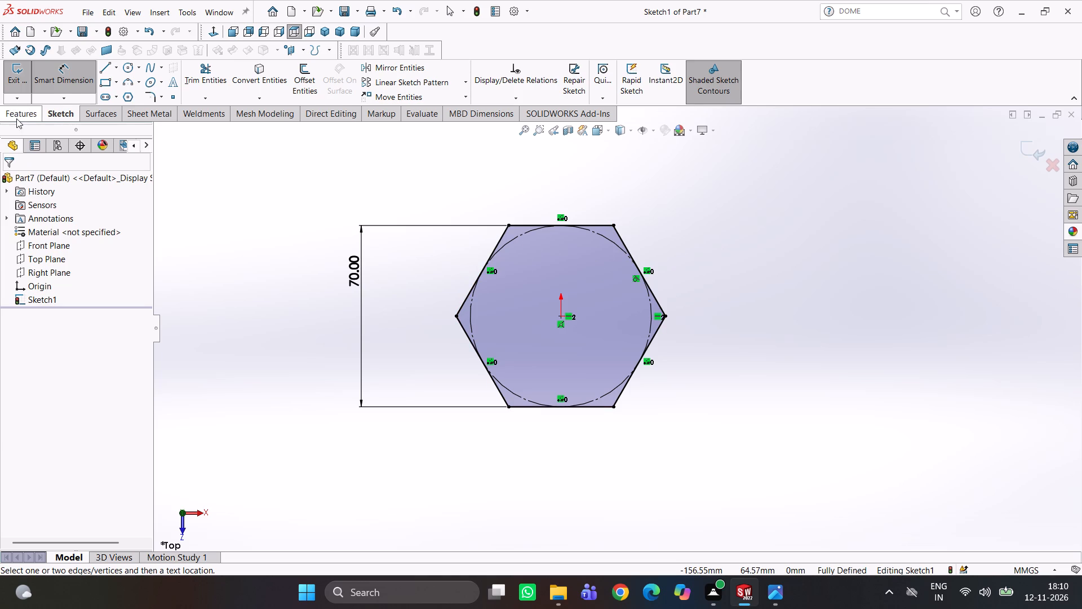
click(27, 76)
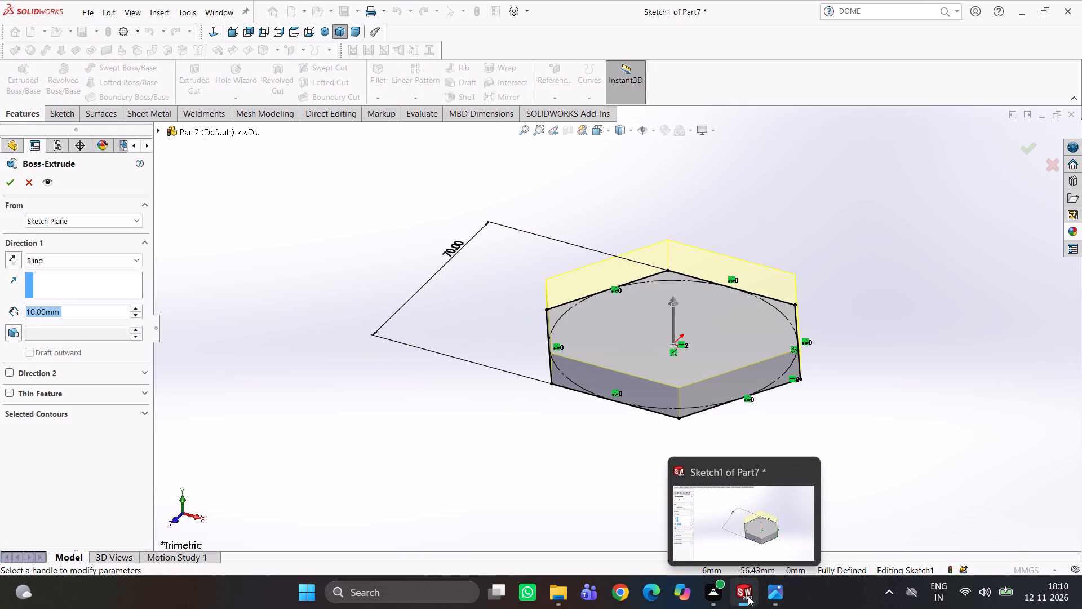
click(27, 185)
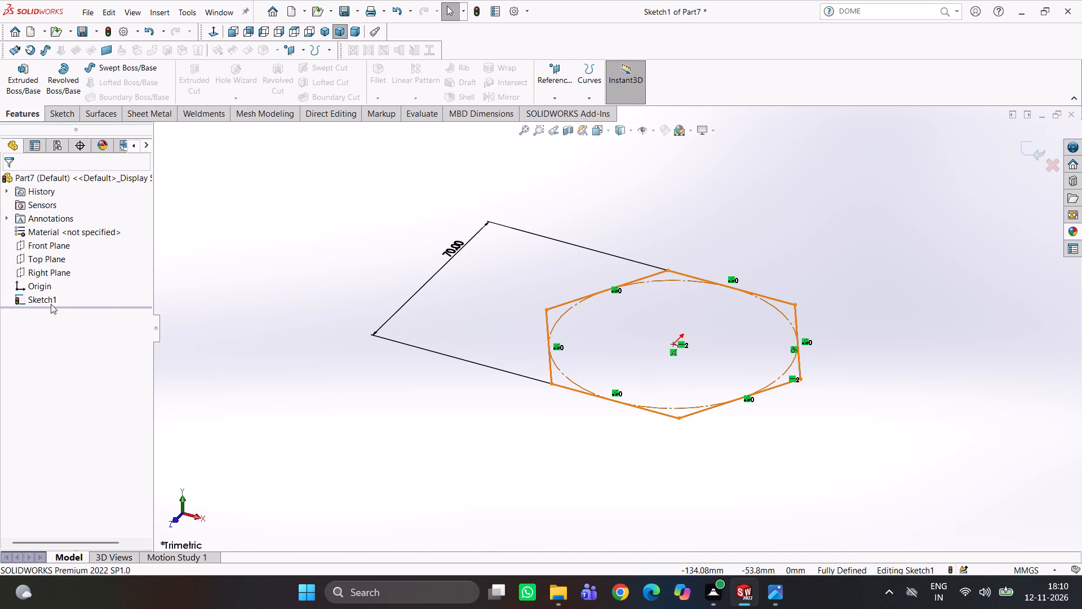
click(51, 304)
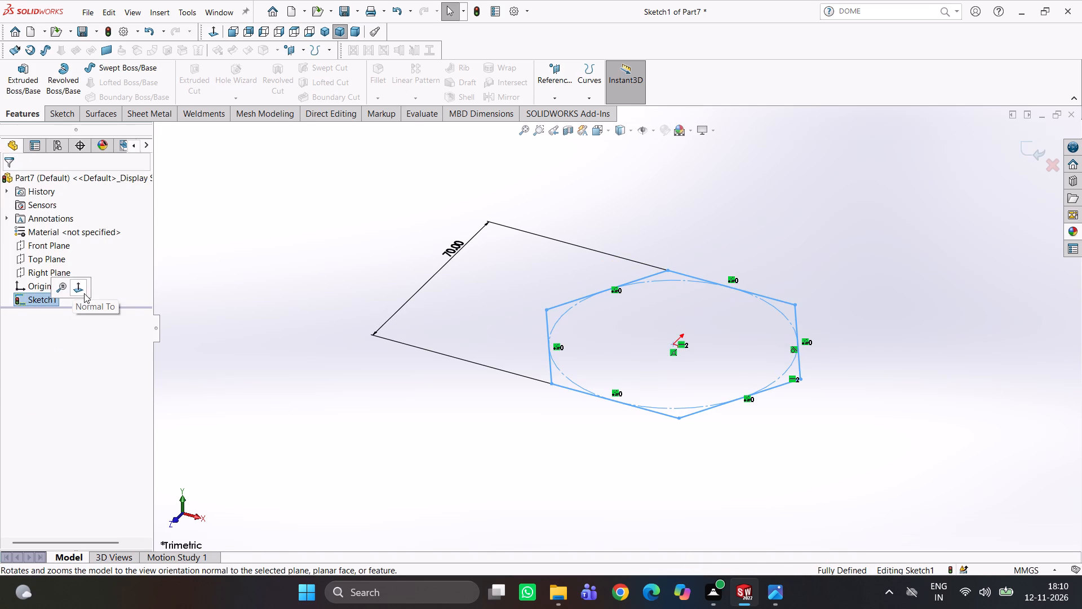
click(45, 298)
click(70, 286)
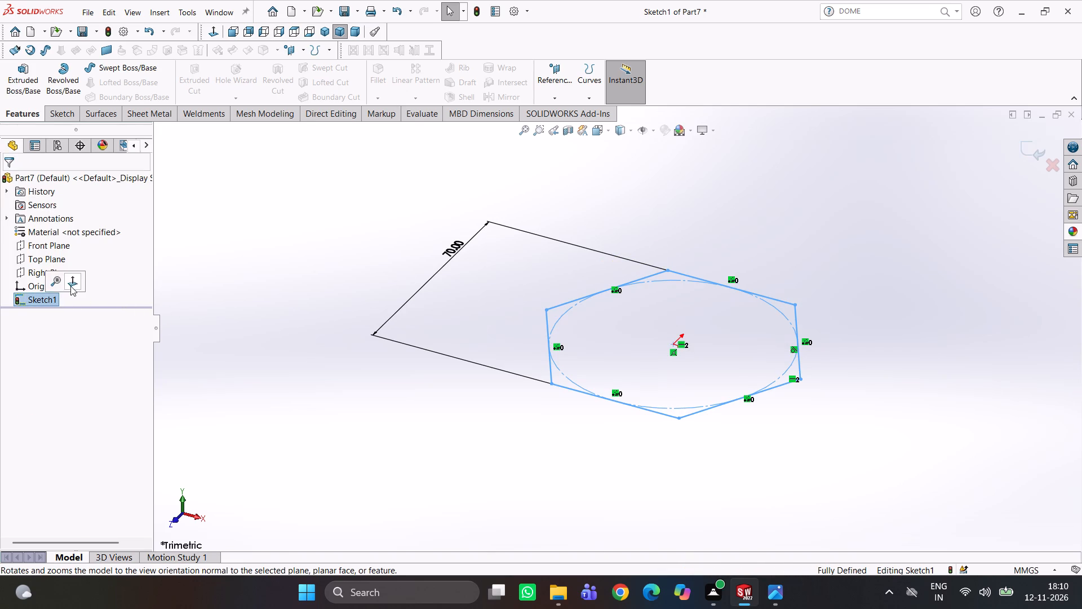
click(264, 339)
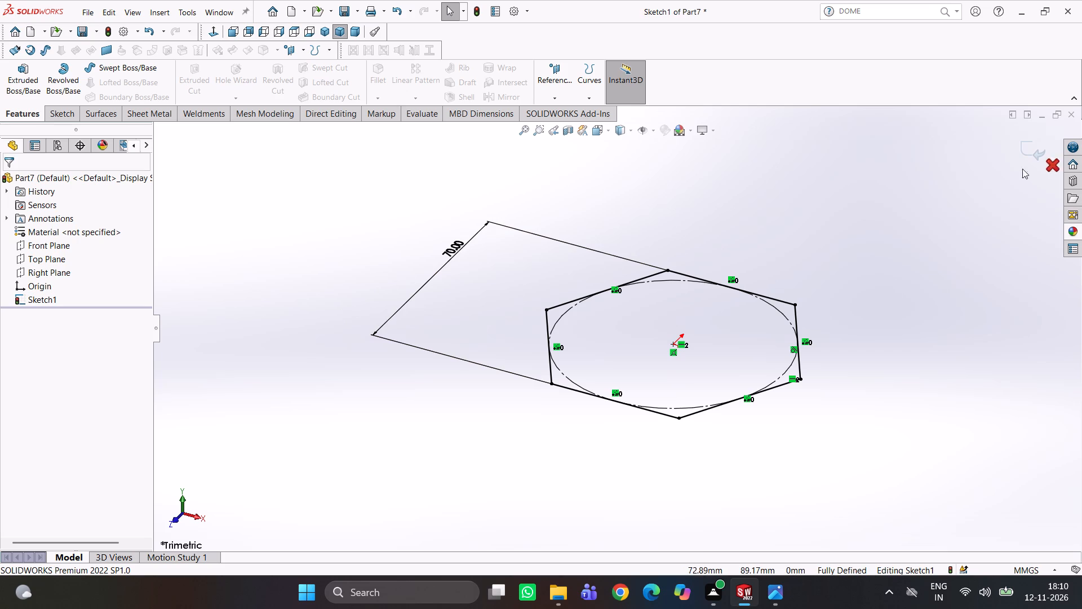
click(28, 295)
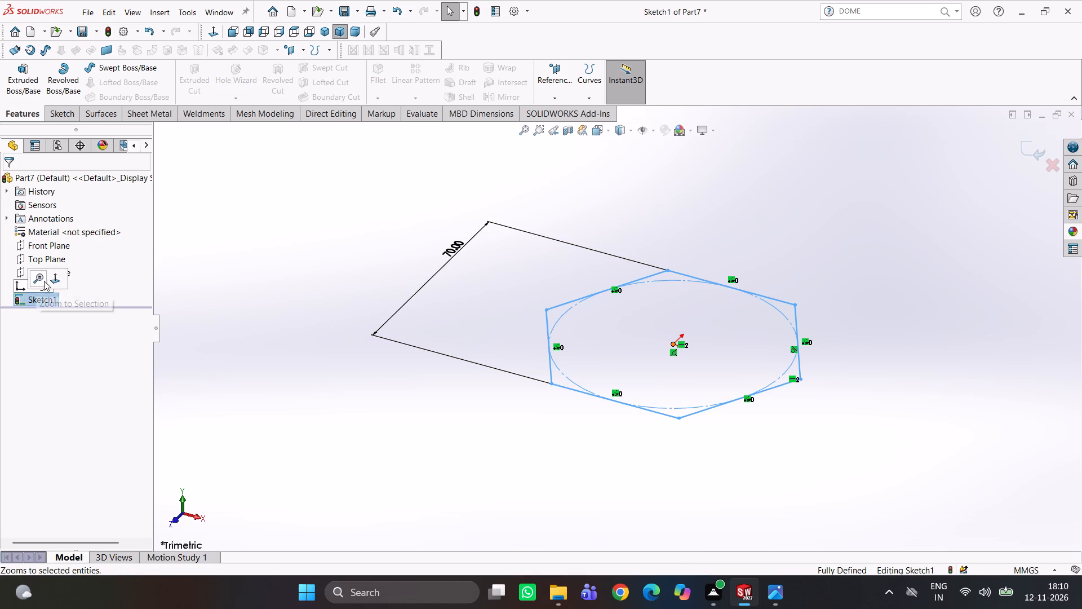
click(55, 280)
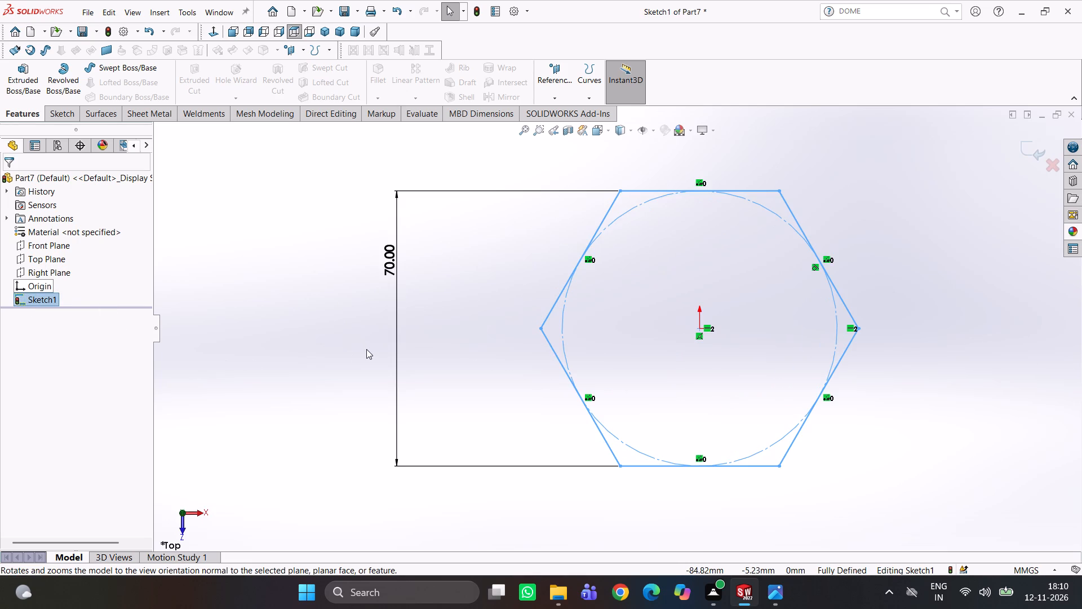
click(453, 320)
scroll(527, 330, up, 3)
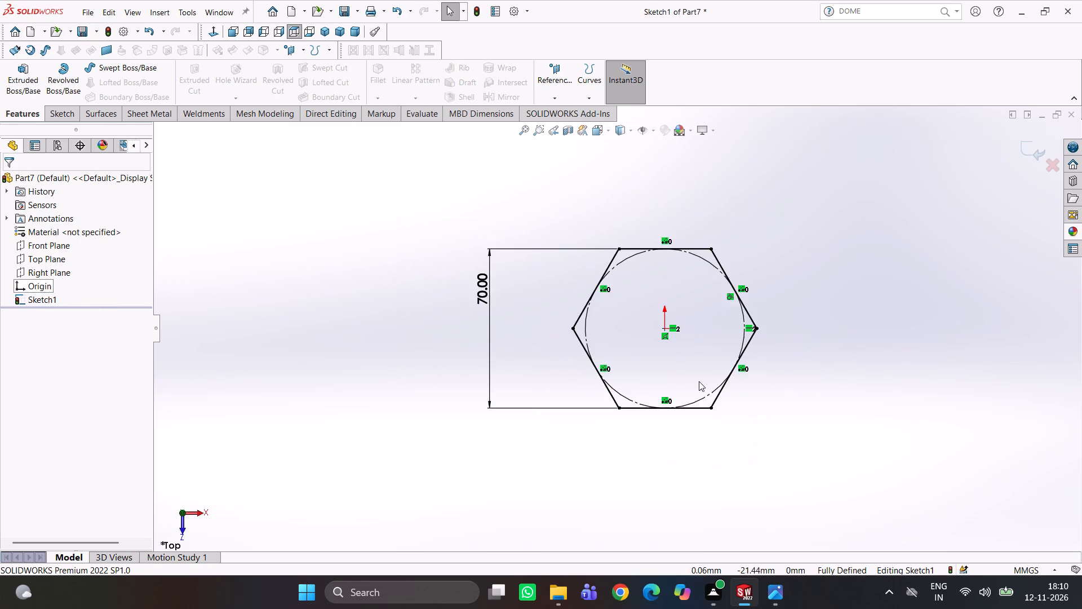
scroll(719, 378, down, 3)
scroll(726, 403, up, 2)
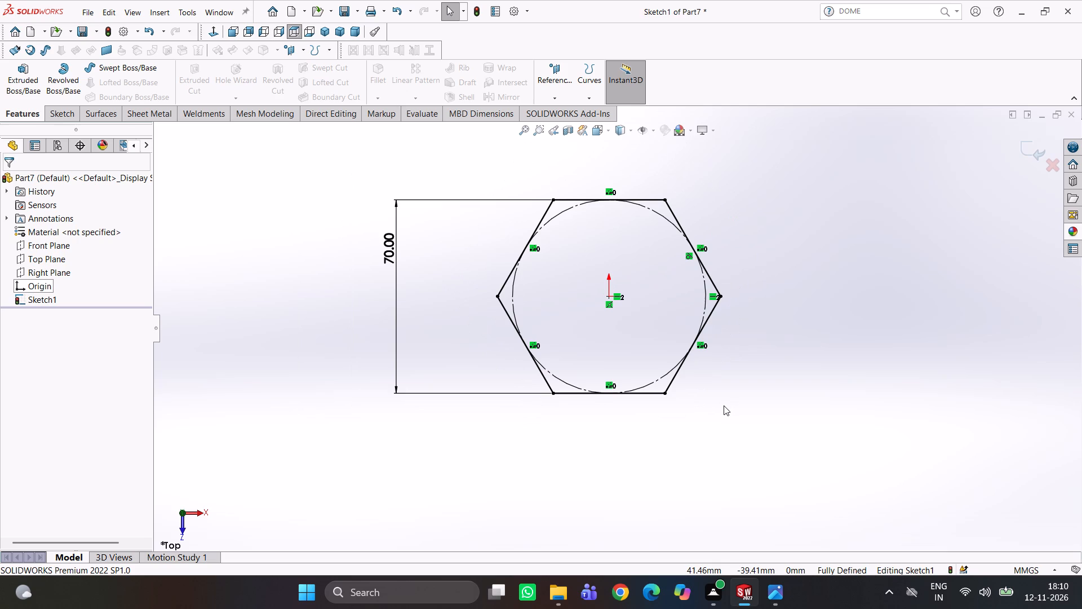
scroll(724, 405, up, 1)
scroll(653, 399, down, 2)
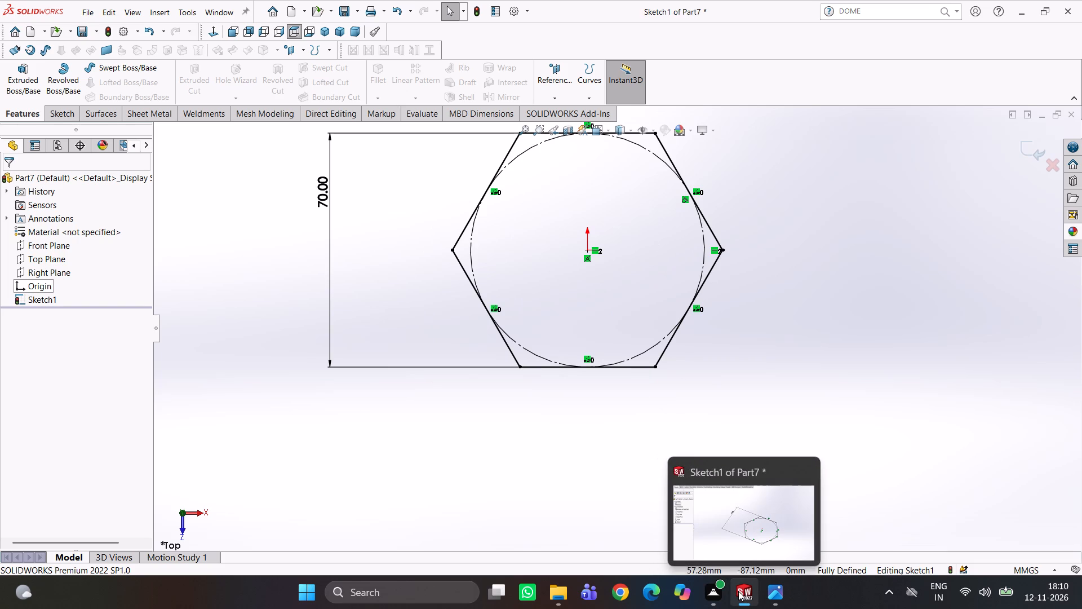
Switch to the drawing image and examine the plan view, arm and slot dimensions, and Section A-A.
click(777, 594)
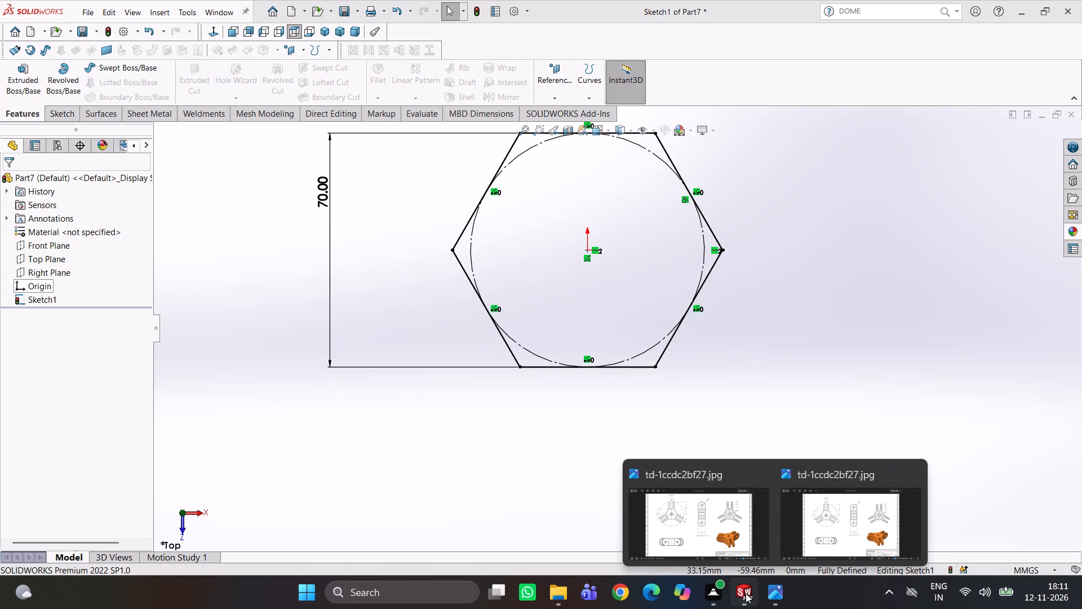
click(746, 593)
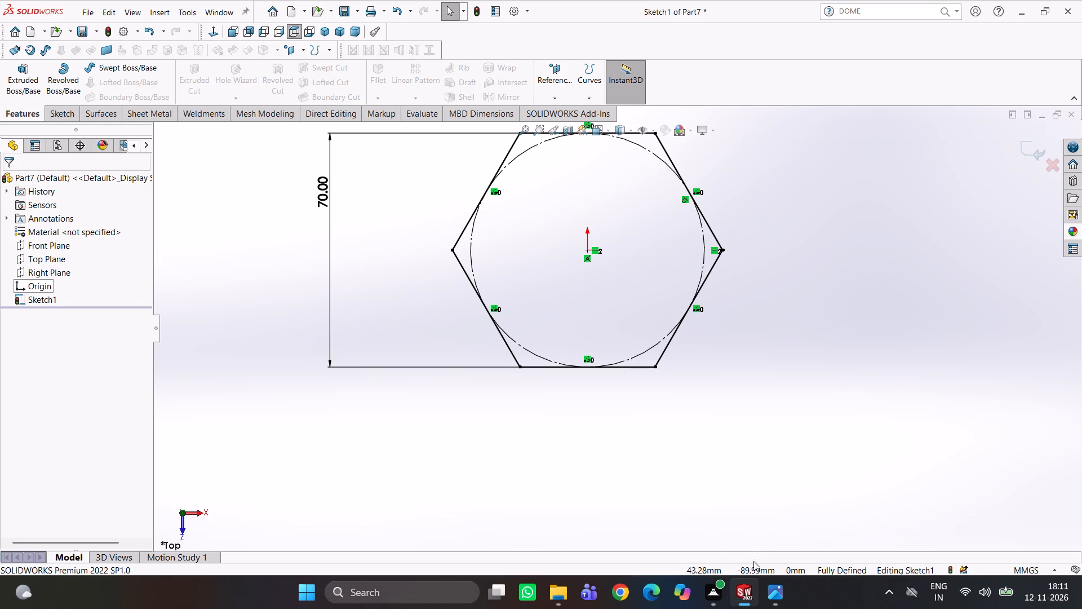
click(766, 593)
click(717, 536)
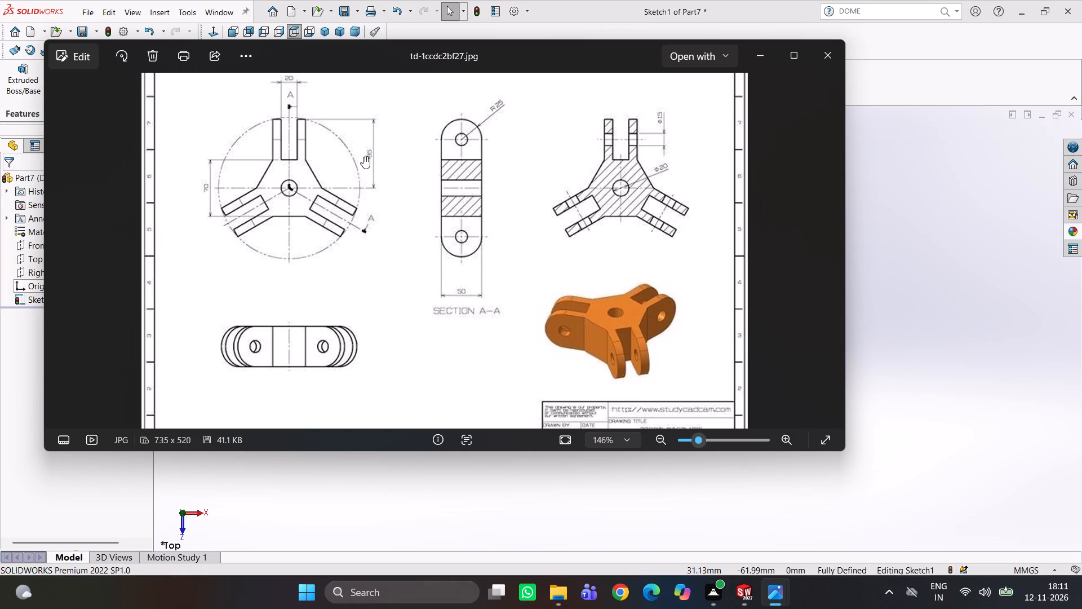
scroll(340, 140, down, 2)
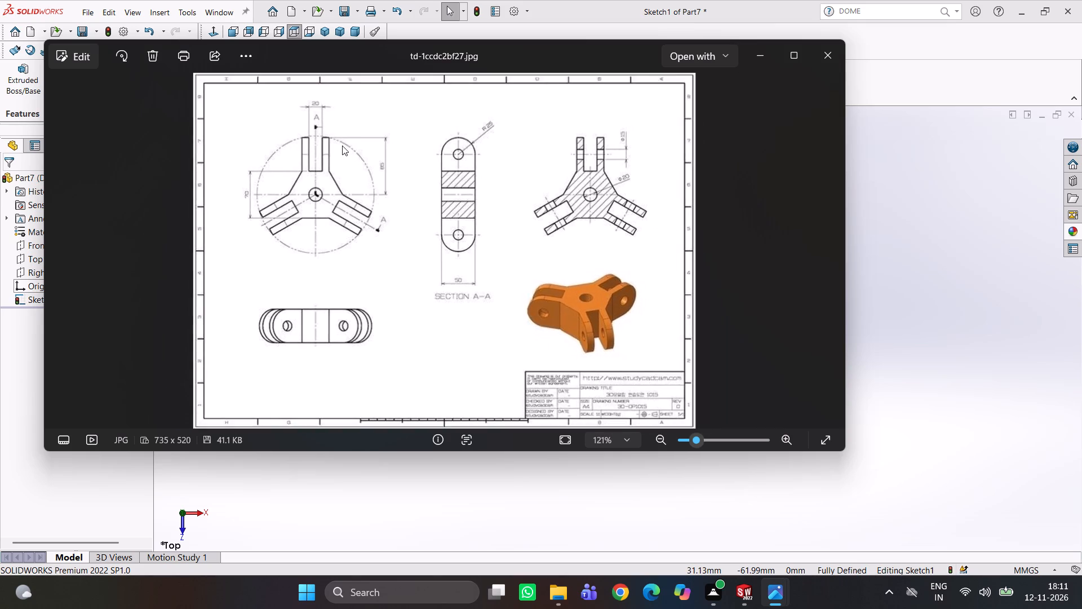
scroll(342, 145, up, 4)
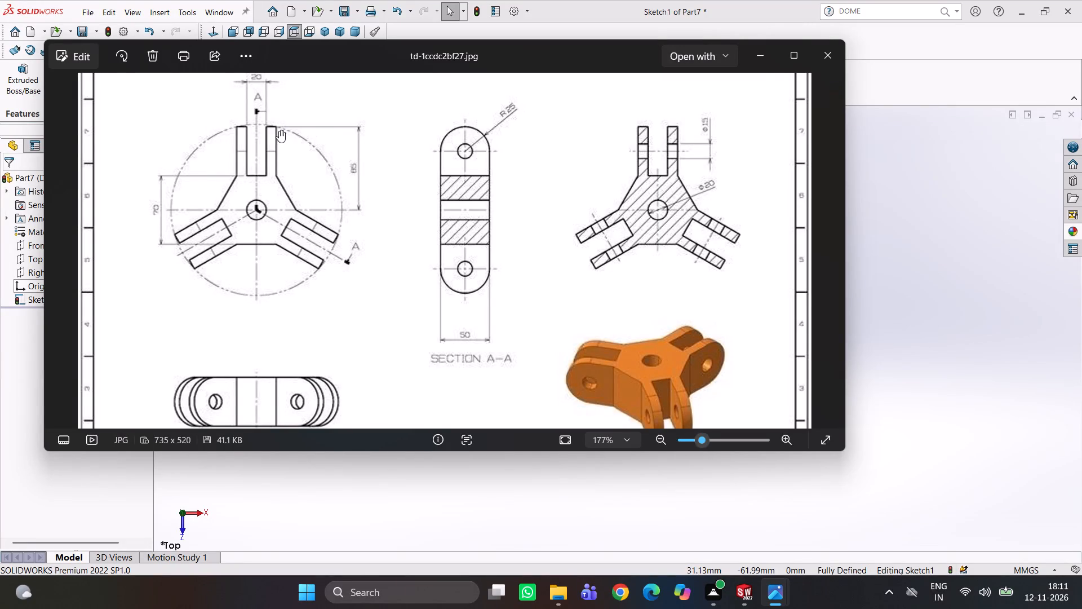
scroll(279, 130, down, 1)
scroll(363, 170, down, 4)
scroll(363, 174, up, 3)
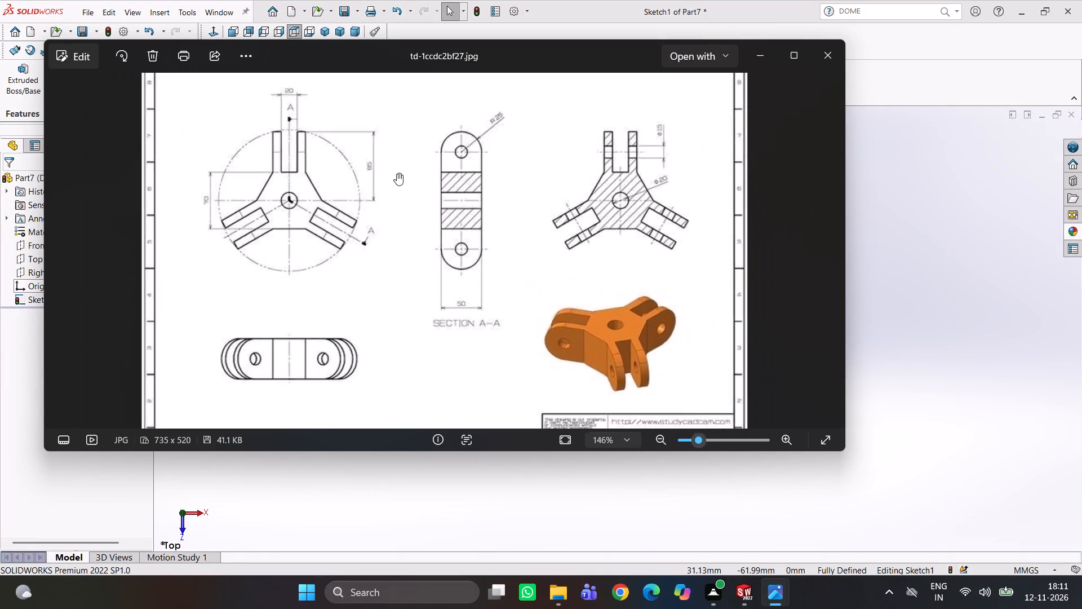
scroll(397, 173, up, 3)
scroll(352, 177, up, 2)
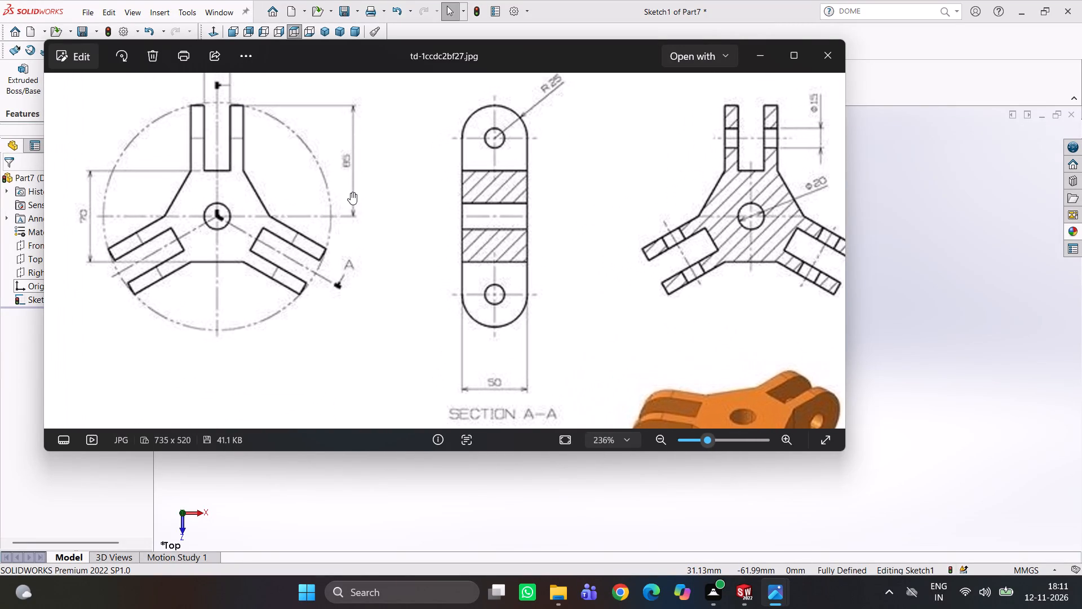
scroll(361, 196, down, 3)
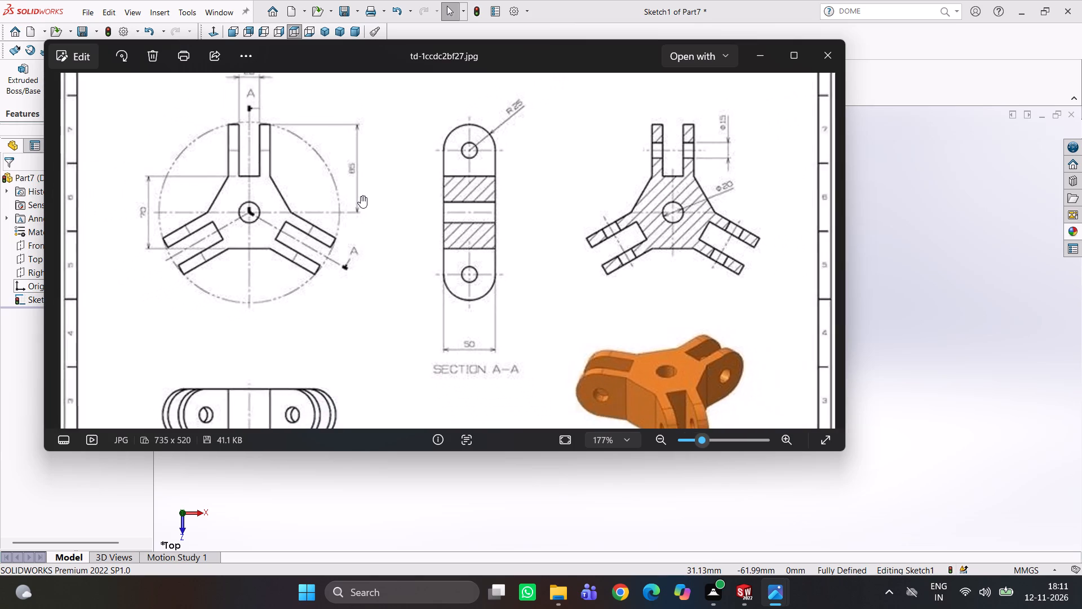
scroll(361, 196, down, 4)
scroll(422, 283, up, 1)
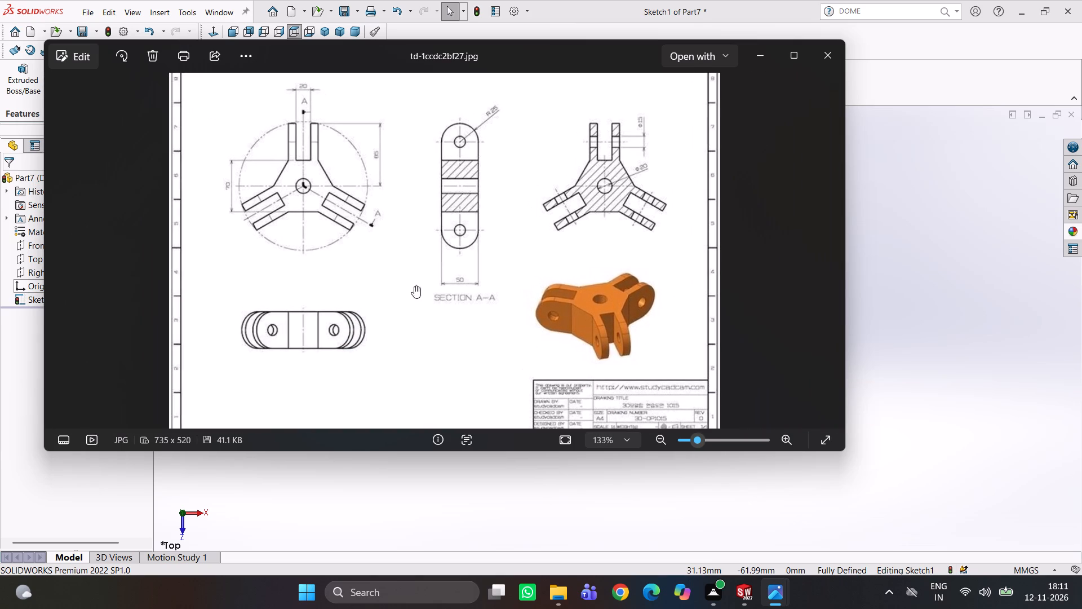
scroll(320, 122, down, 2)
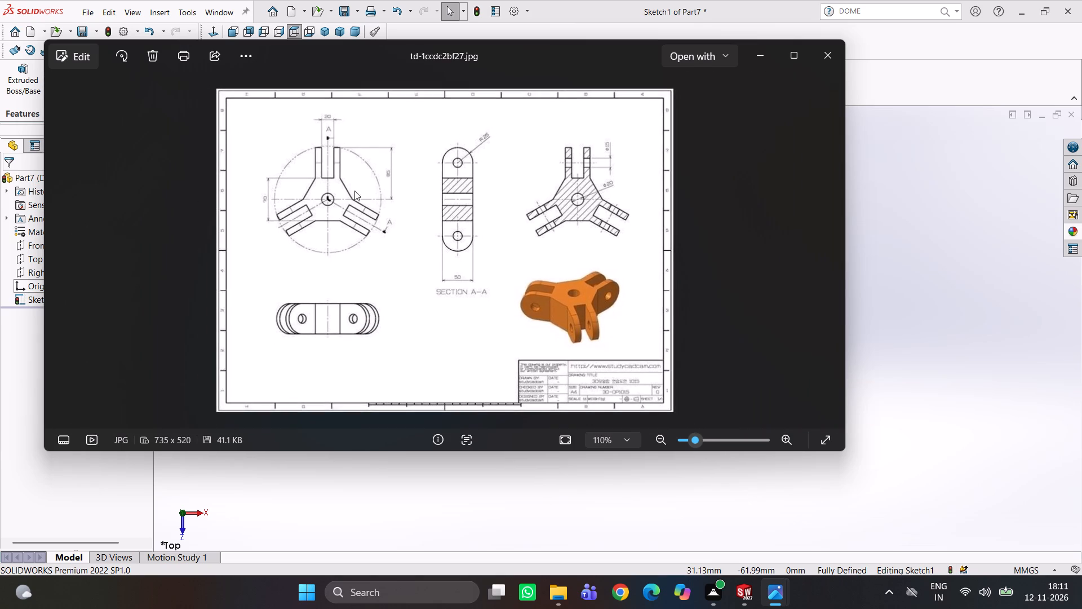
scroll(356, 189, up, 2)
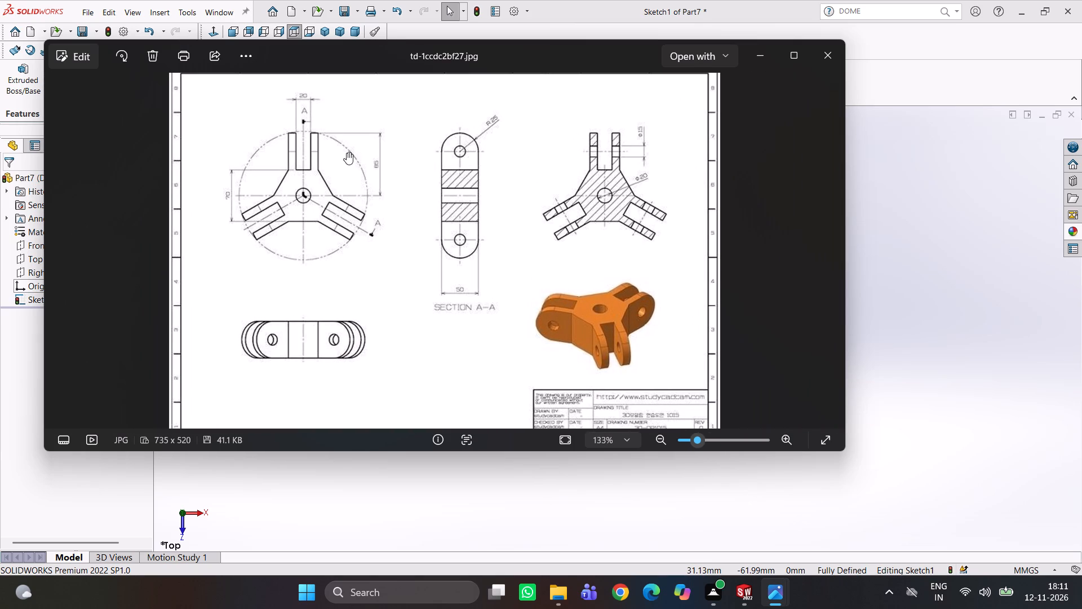
scroll(303, 136, up, 1)
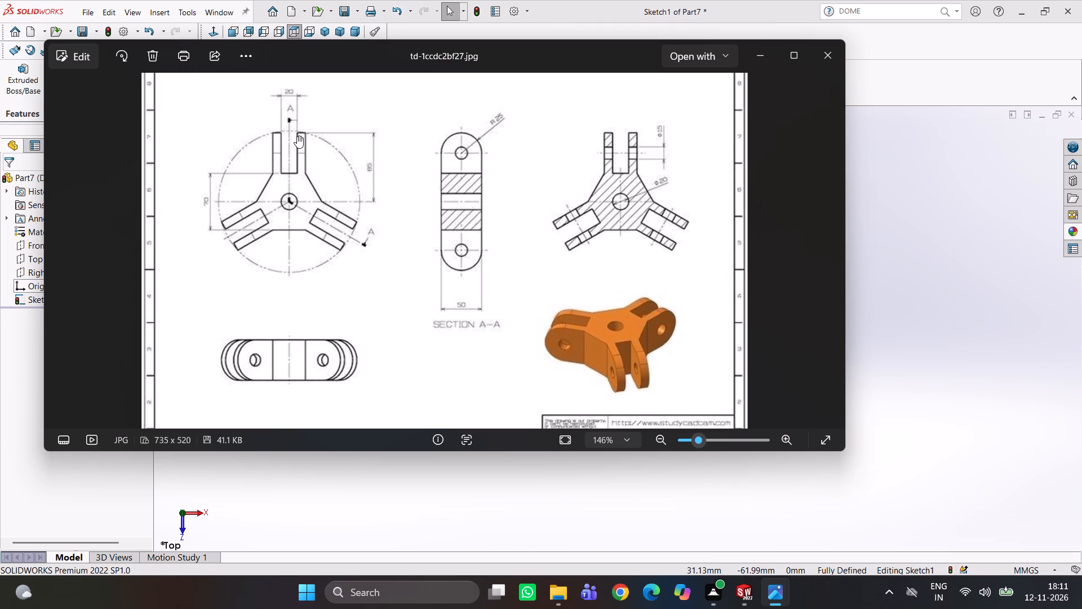
scroll(297, 136, up, 1)
scroll(354, 250, down, 1)
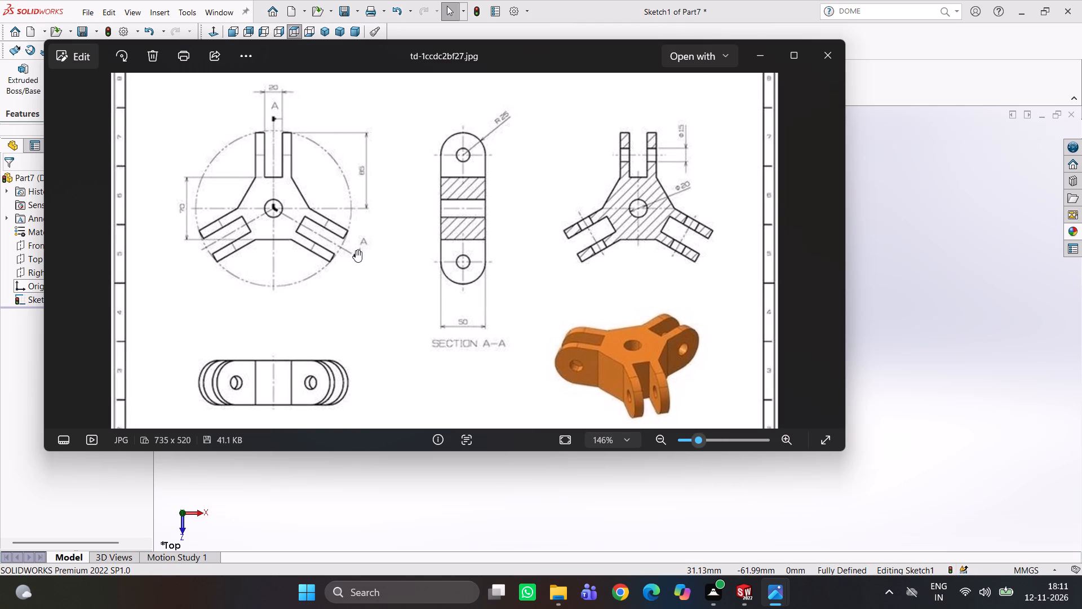
scroll(396, 231, down, 2)
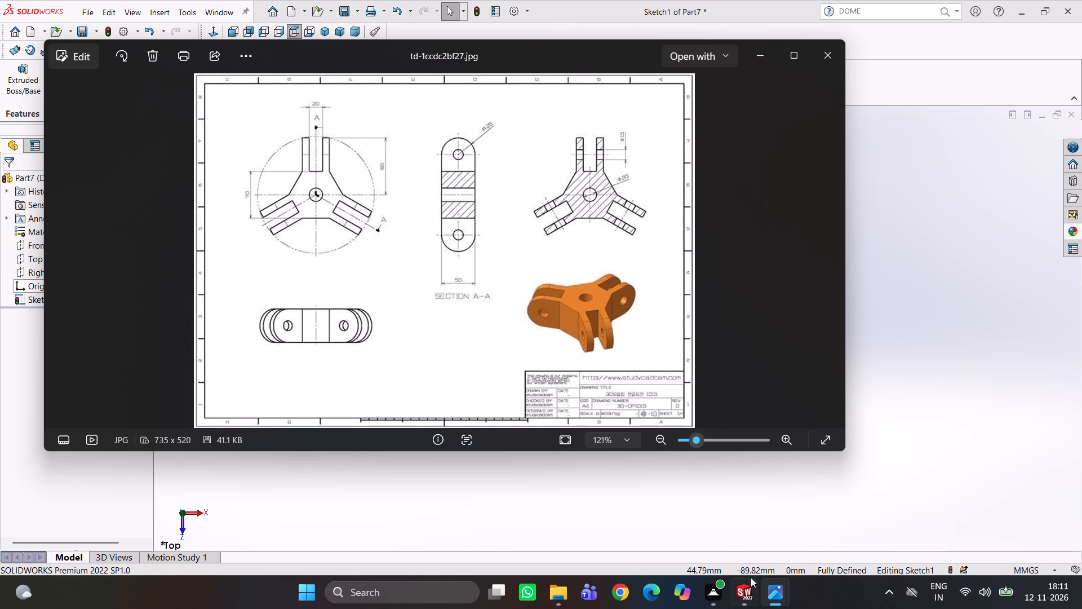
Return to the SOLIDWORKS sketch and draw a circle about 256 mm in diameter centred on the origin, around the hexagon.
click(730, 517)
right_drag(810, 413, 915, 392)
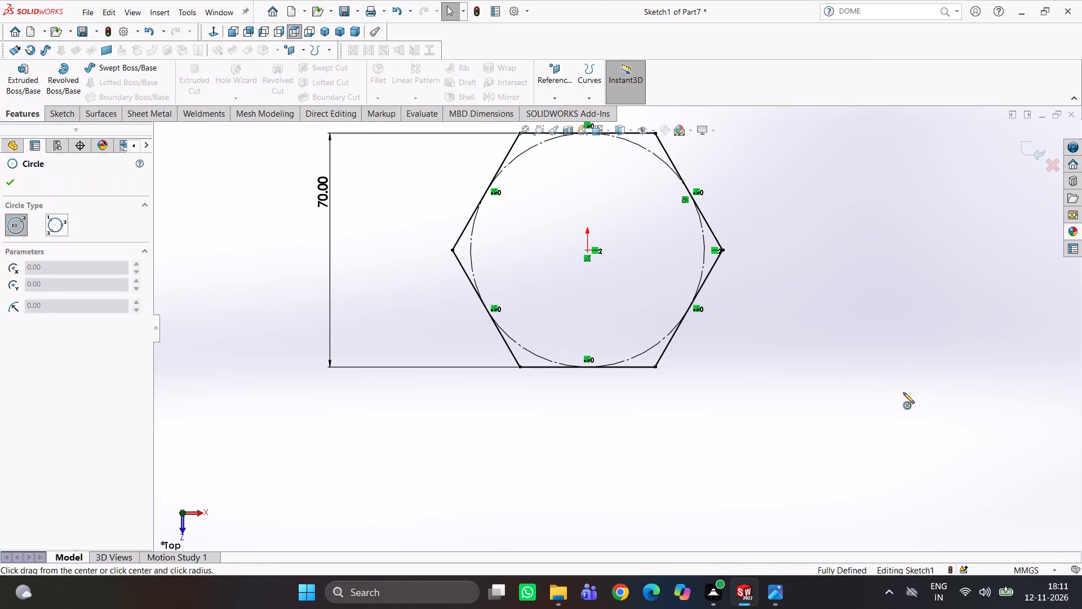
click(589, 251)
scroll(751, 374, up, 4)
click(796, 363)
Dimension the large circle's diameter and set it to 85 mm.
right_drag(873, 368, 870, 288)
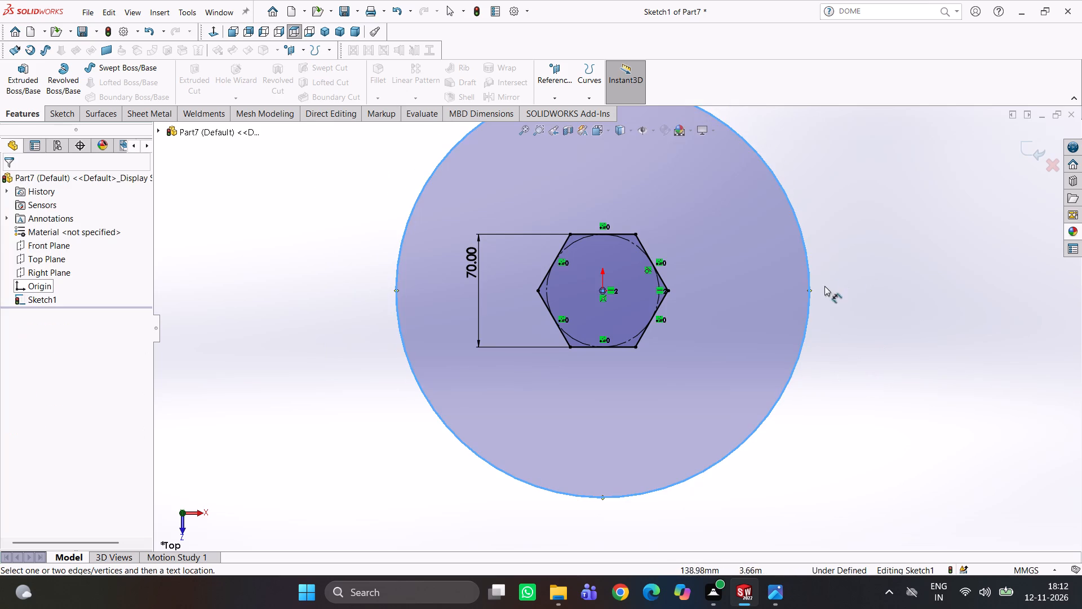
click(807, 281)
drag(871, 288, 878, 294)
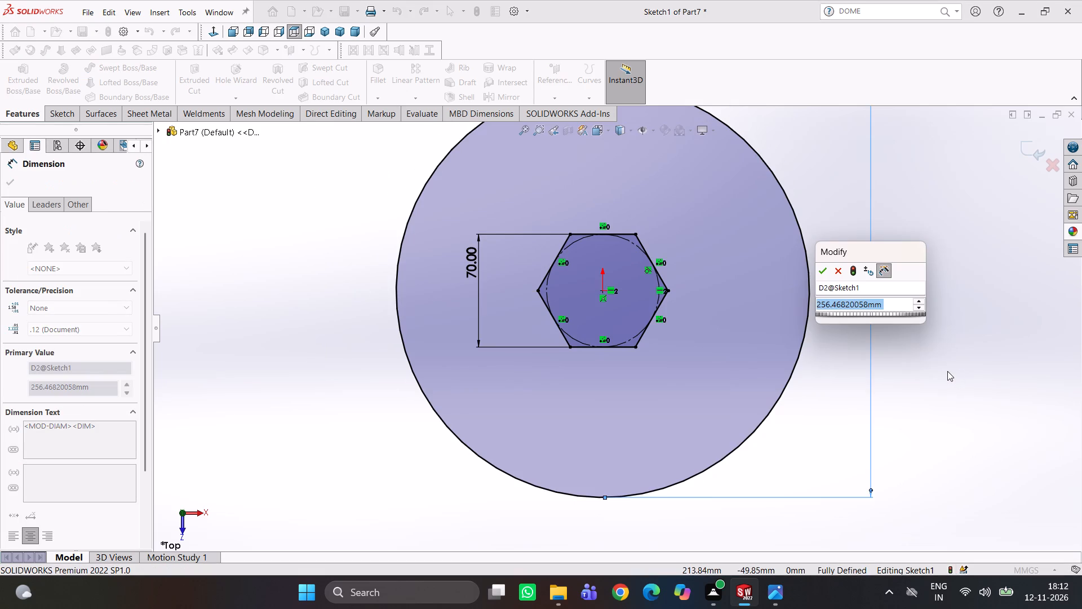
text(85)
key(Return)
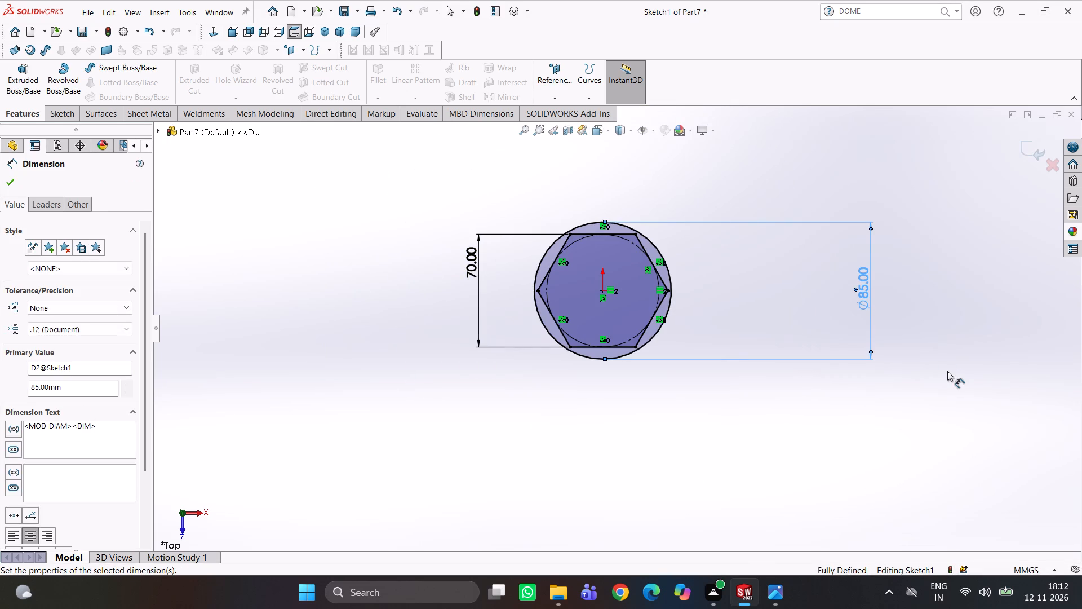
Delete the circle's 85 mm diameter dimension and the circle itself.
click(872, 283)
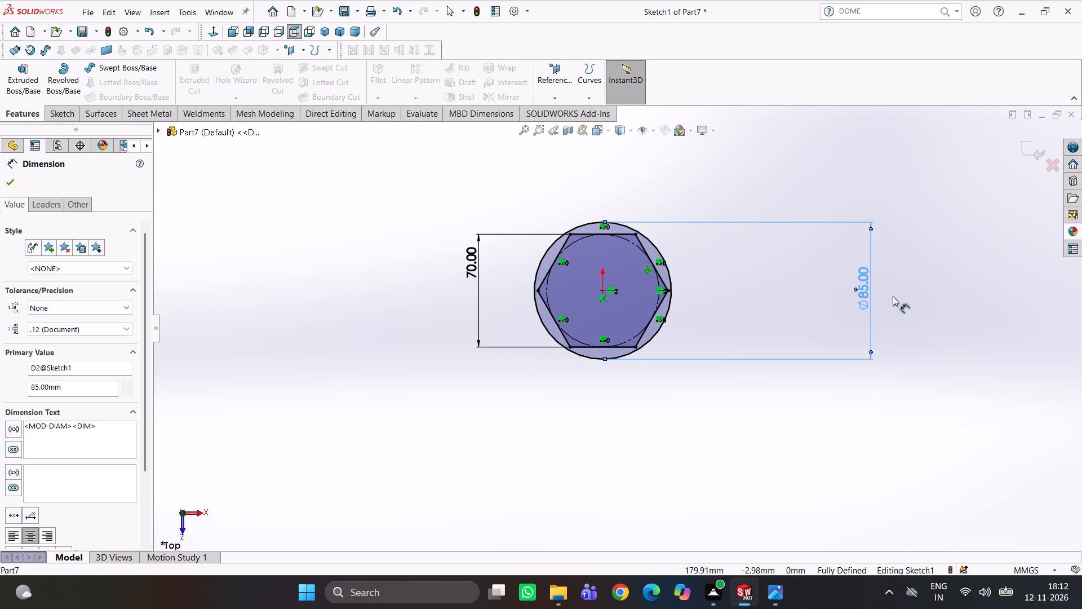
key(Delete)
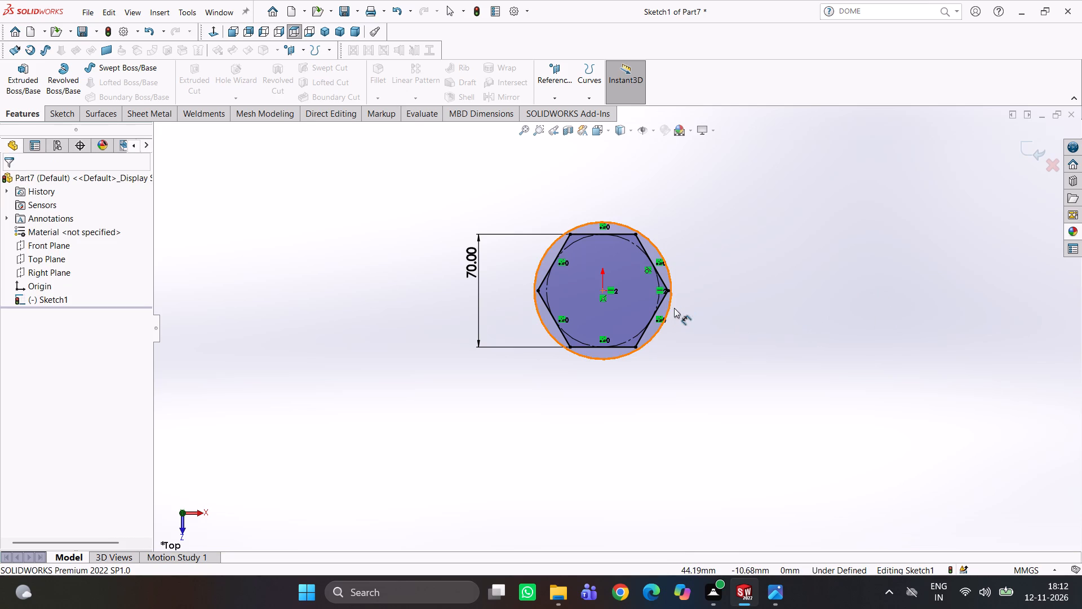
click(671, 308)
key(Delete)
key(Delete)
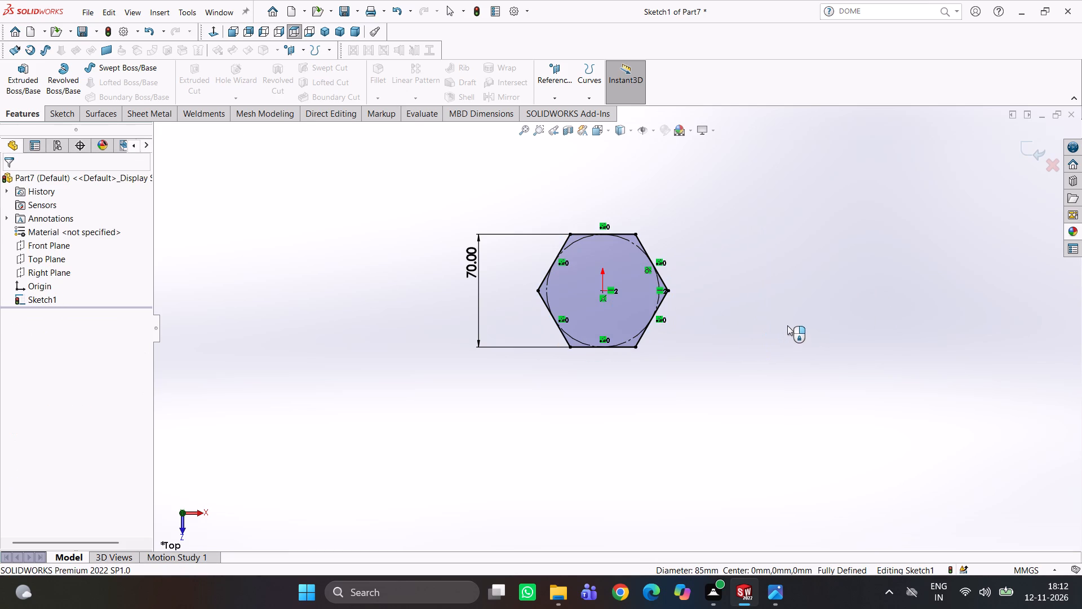
After a check of the drawing image, sketch a vertical line about 56.7 mm long upward from the hexagon's upper-left corner.
click(773, 587)
click(705, 518)
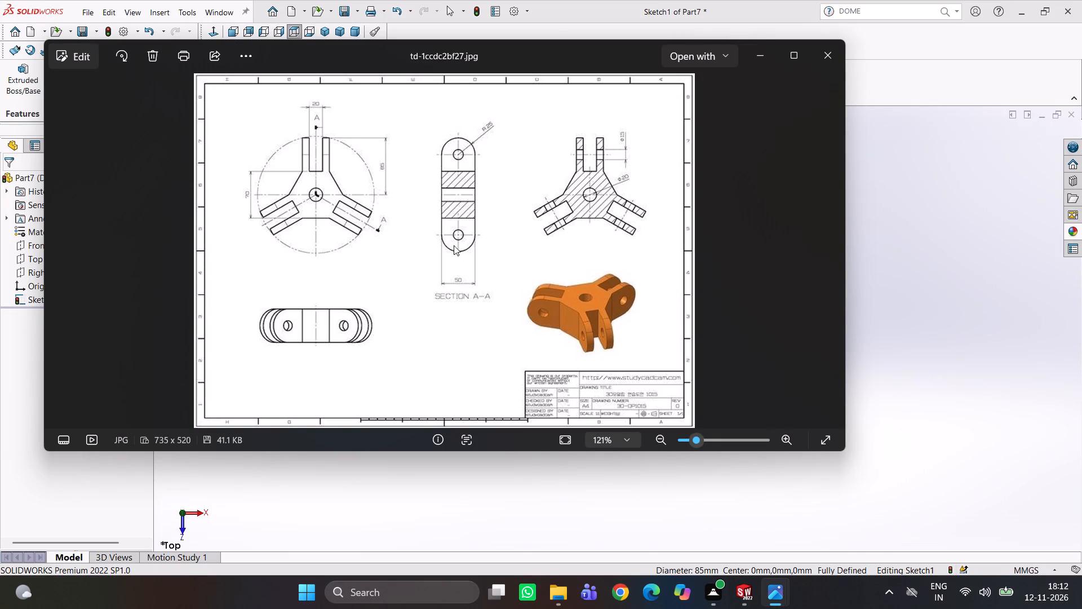
click(897, 304)
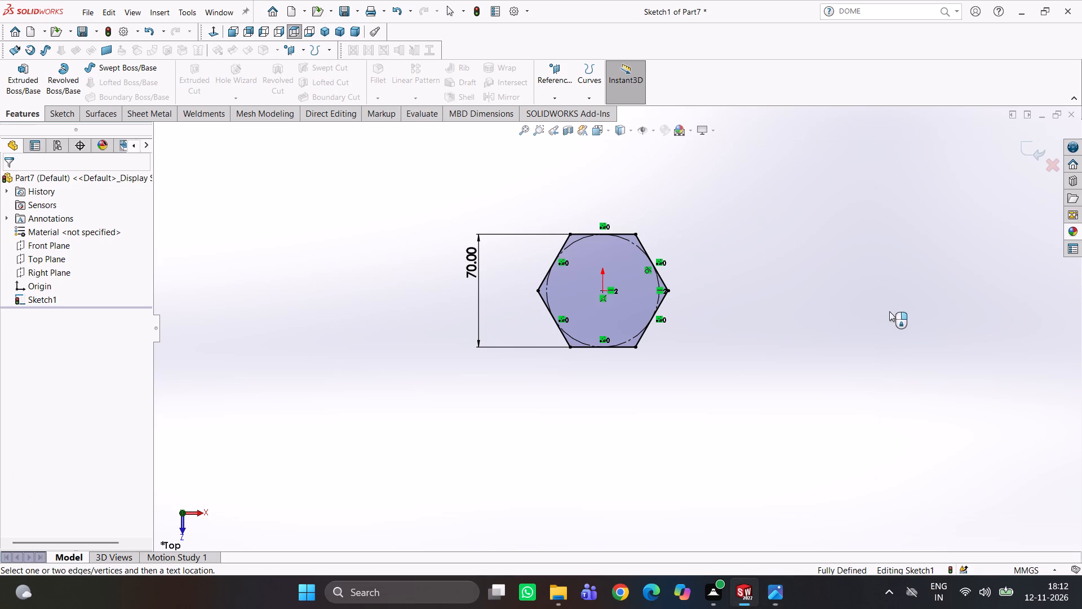
right_drag(811, 362, 655, 383)
scroll(579, 226, down, 1)
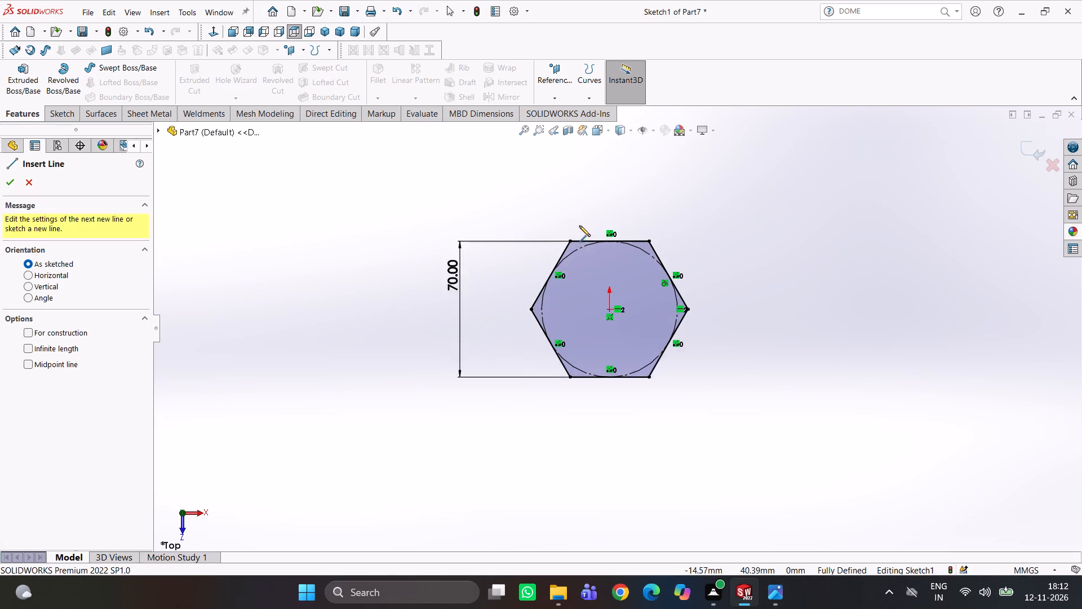
scroll(579, 226, down, 1)
click(570, 251)
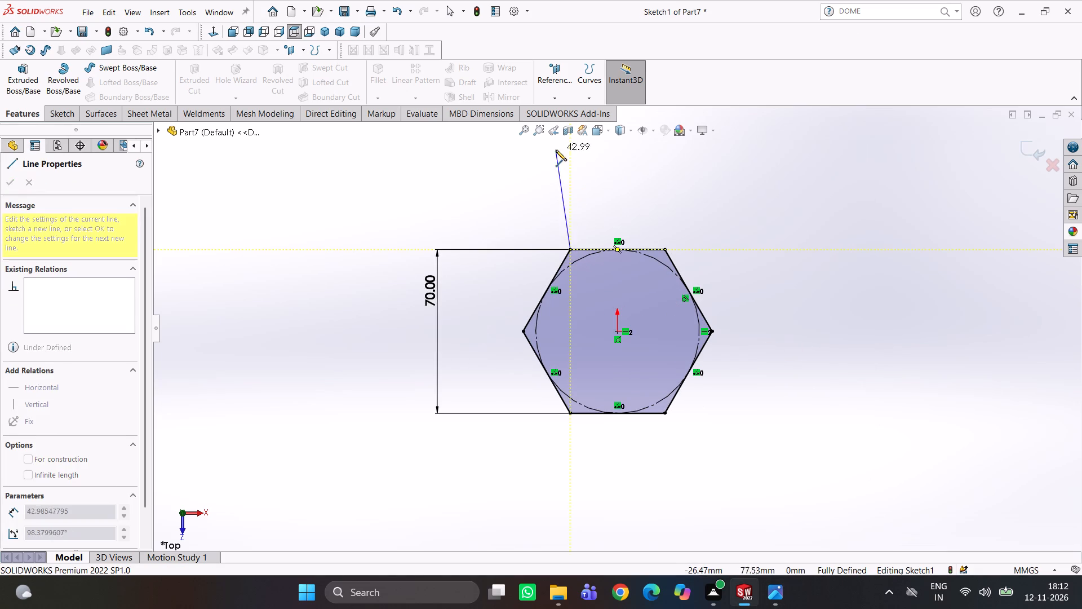
scroll(582, 180, up, 2)
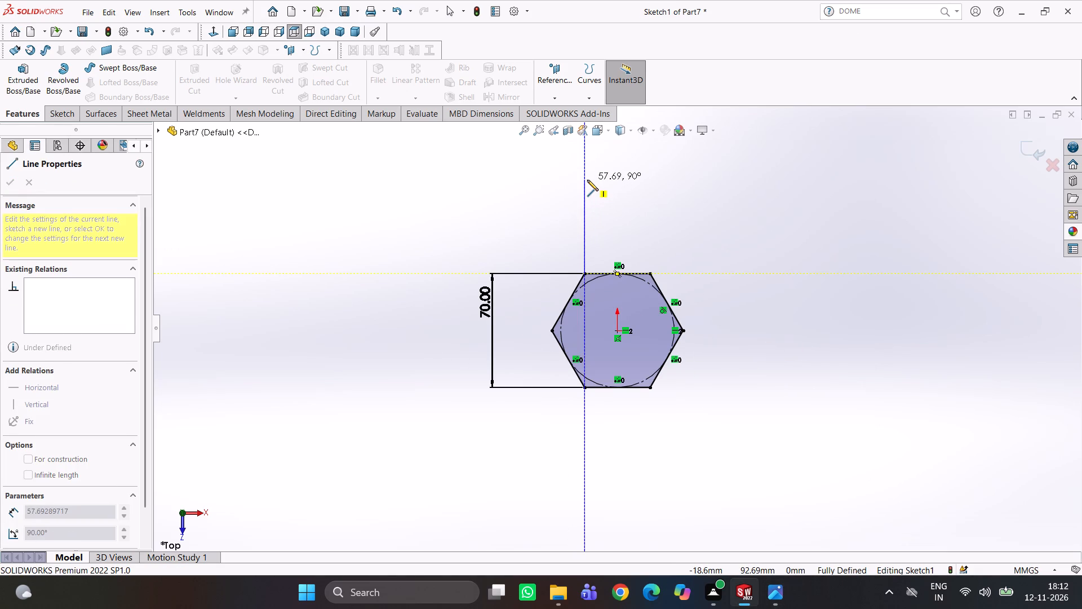
click(586, 182)
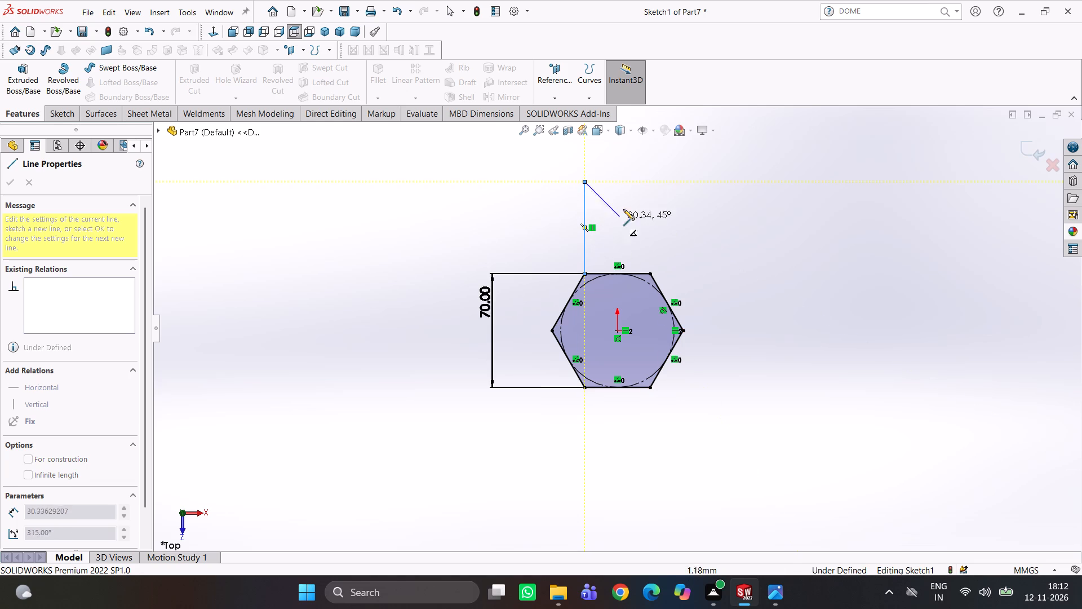
key(Escape)
Dimension the vertical arm line's length and set it to 85 mm.
right_drag(717, 240, 715, 164)
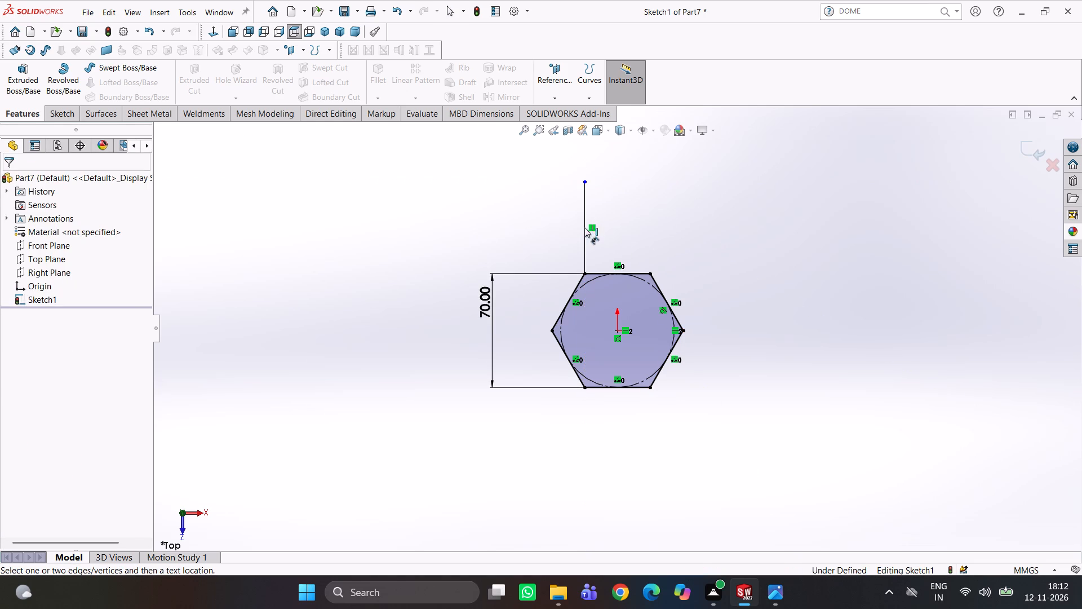
click(583, 246)
click(528, 238)
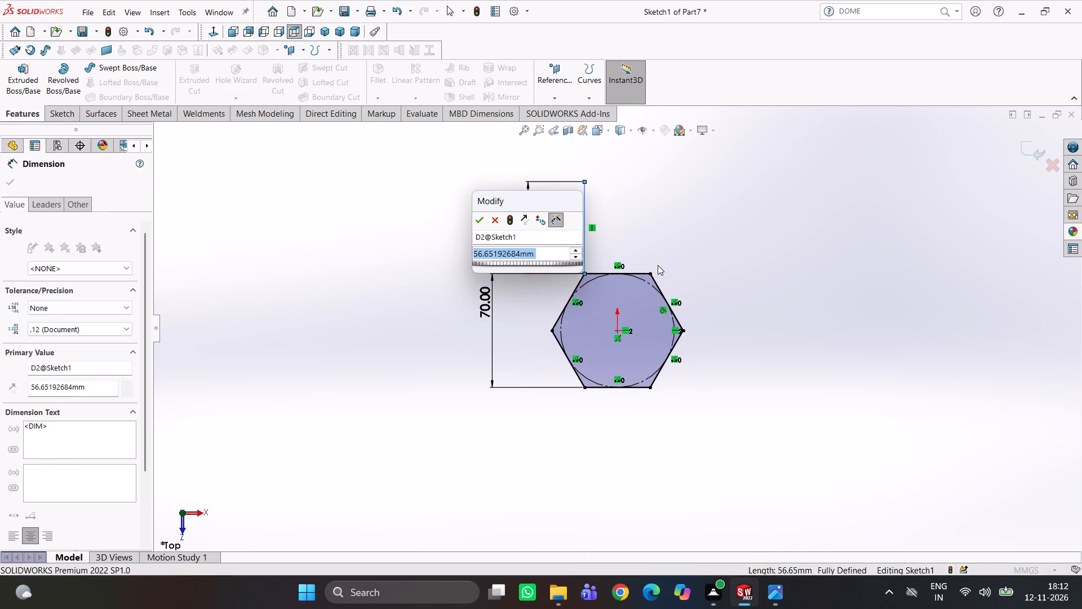
text(85)
key(Return)
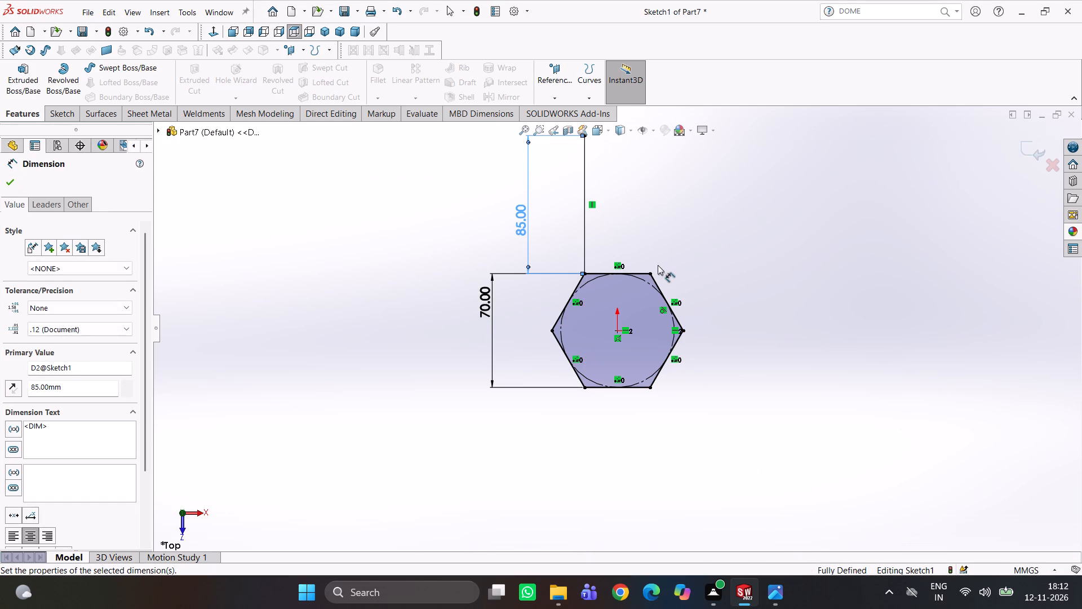
click(561, 199)
Complete the arm outline with a horizontal line about 40.4 mm long and a vertical line down to the hexagon's upper-right corner.
scroll(604, 206, up, 3)
scroll(651, 225, down, 4)
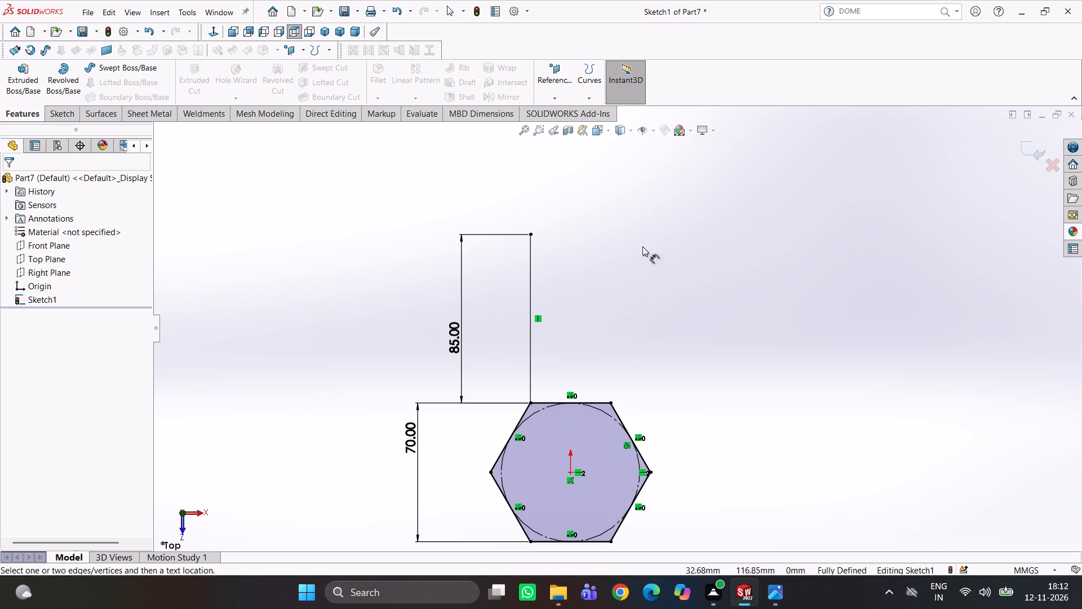
right_drag(697, 257, 527, 241)
scroll(548, 234, down, 4)
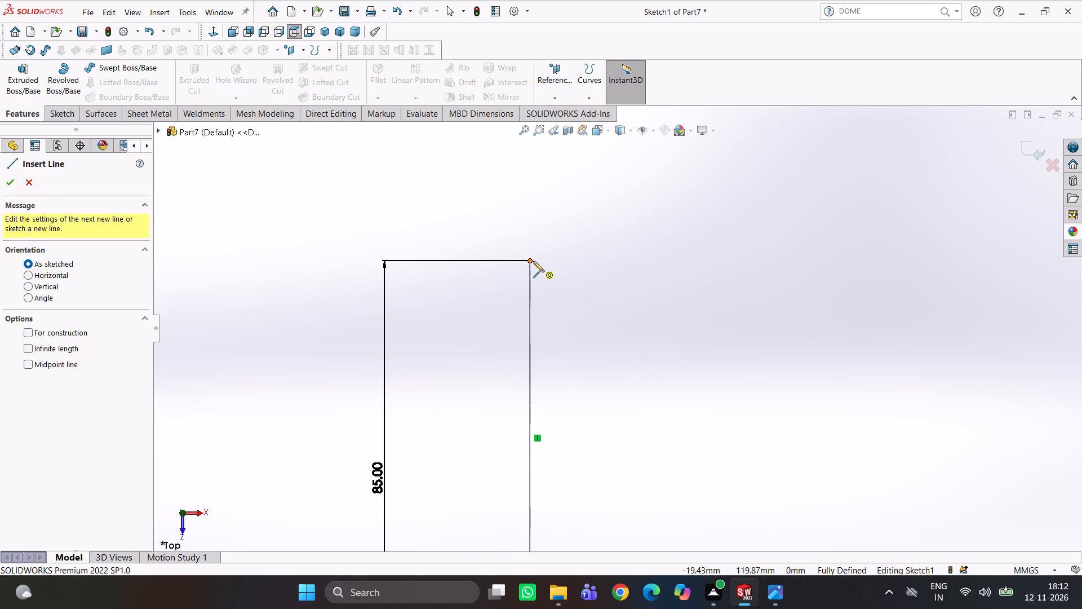
click(533, 259)
scroll(629, 273, up, 3)
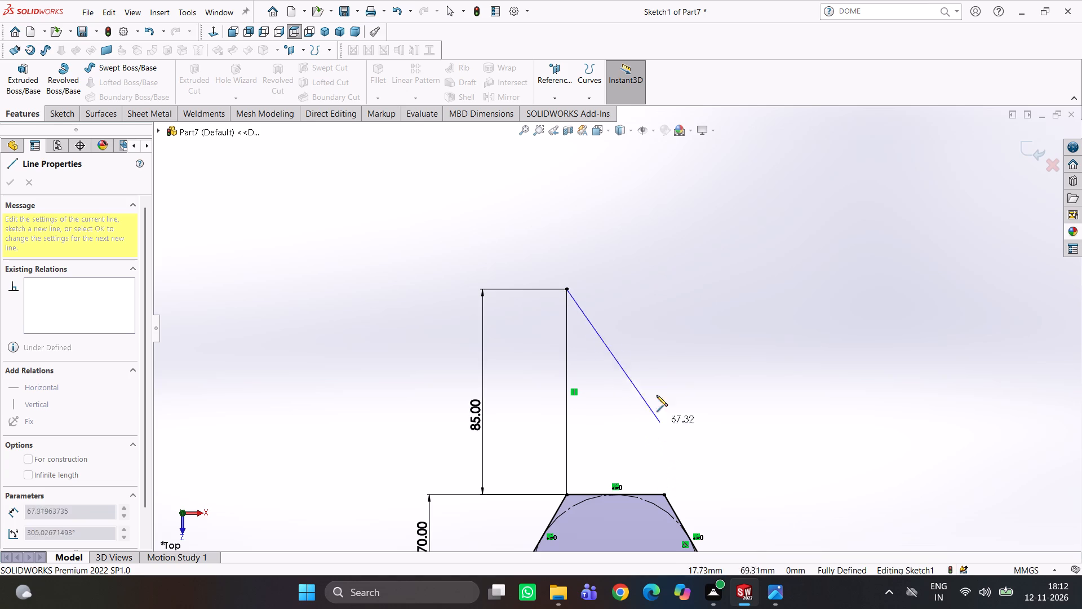
click(663, 290)
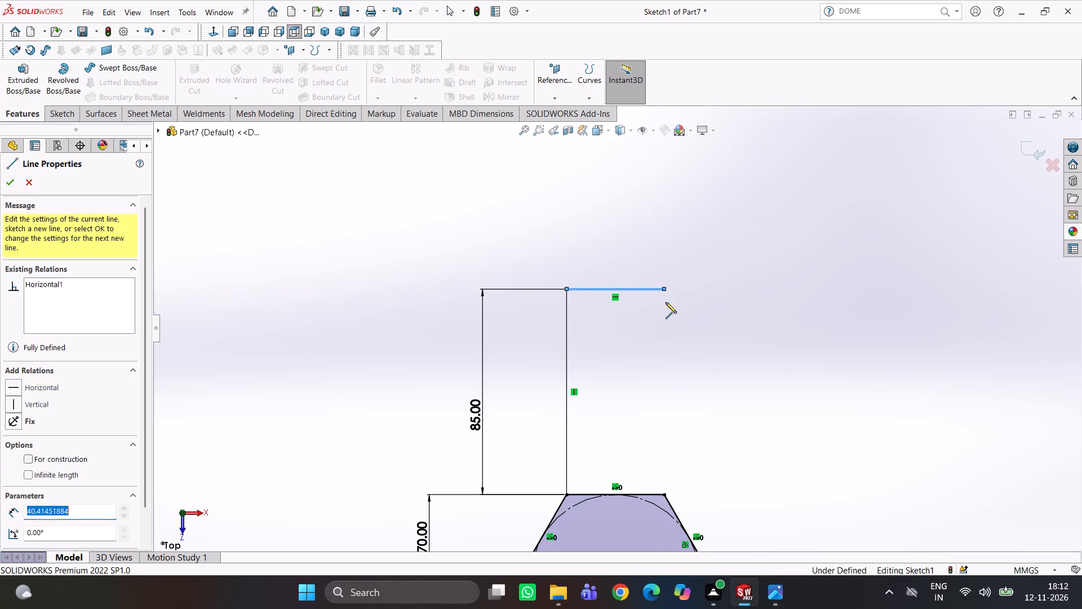
click(661, 498)
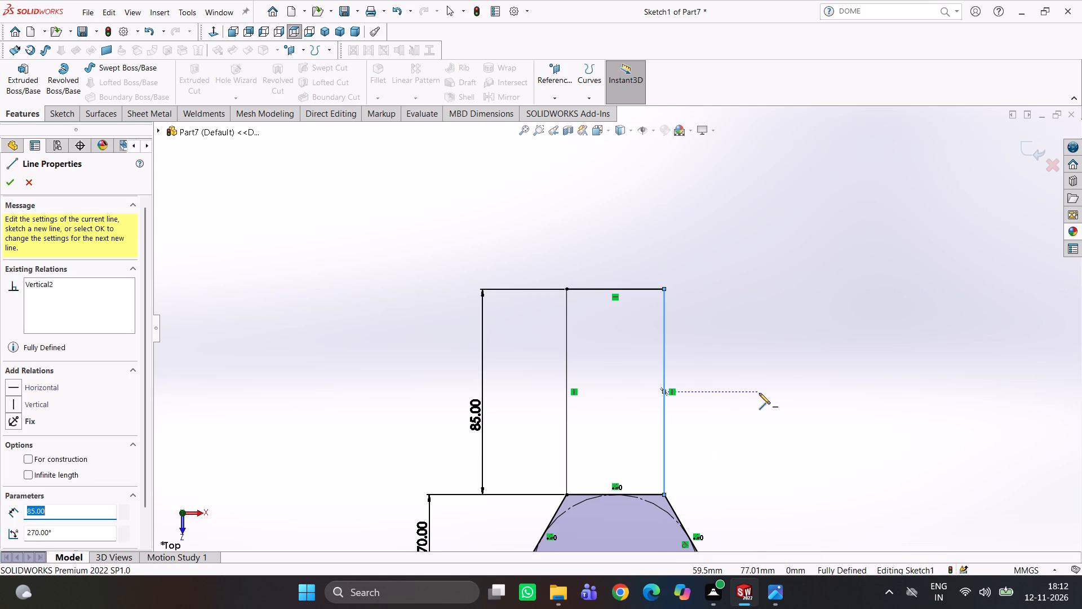
key(Escape)
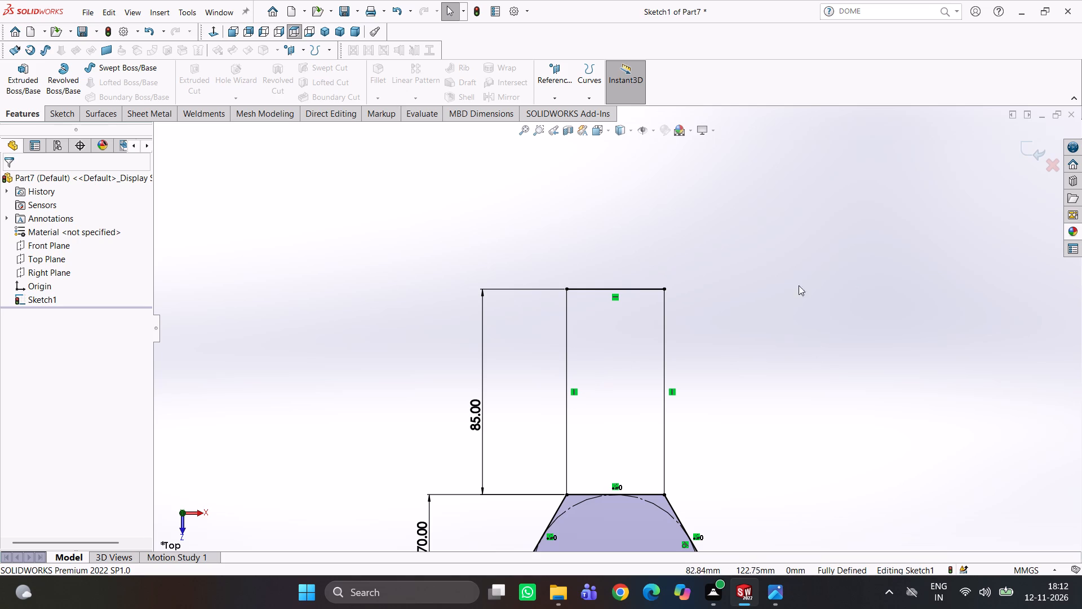
Switch to the drawing image and examine the arm and slot dimensions in the plan view up close.
scroll(740, 366, up, 1)
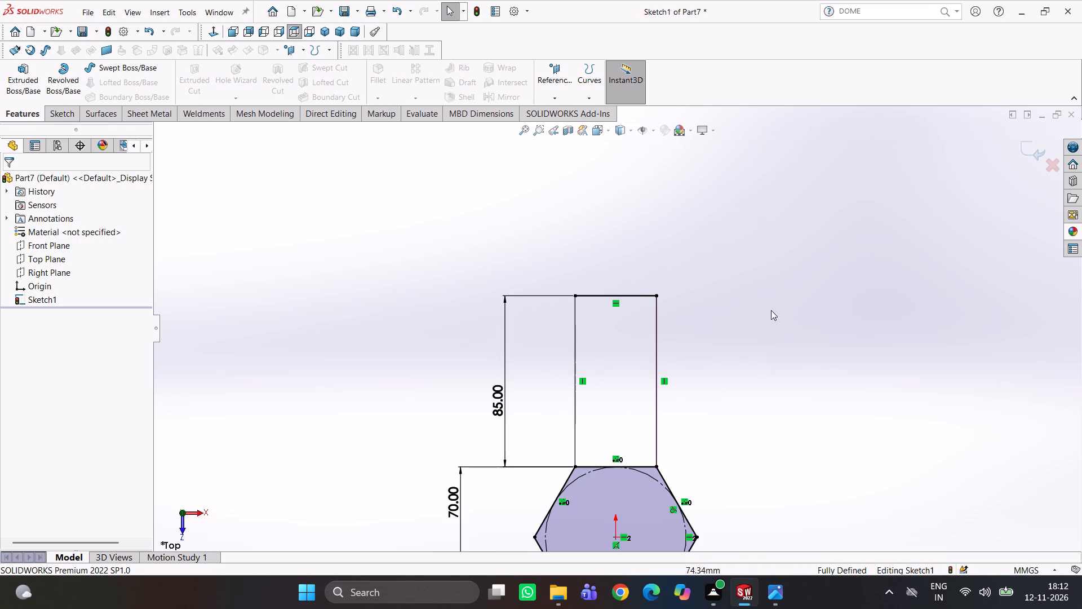
right_drag(771, 293, 701, 289)
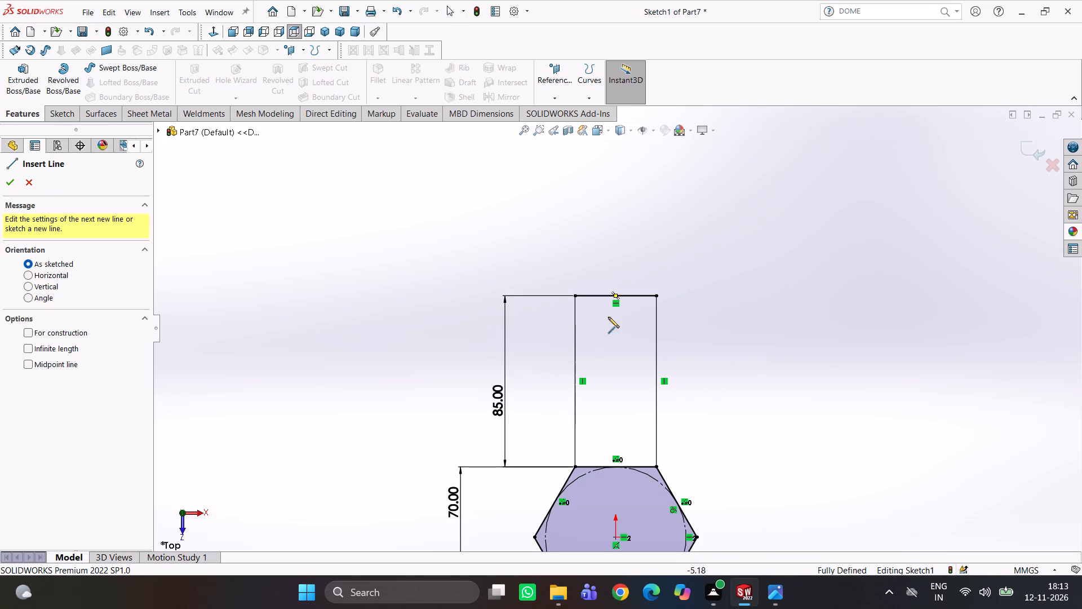
scroll(697, 408, up, 2)
scroll(628, 435, down, 2)
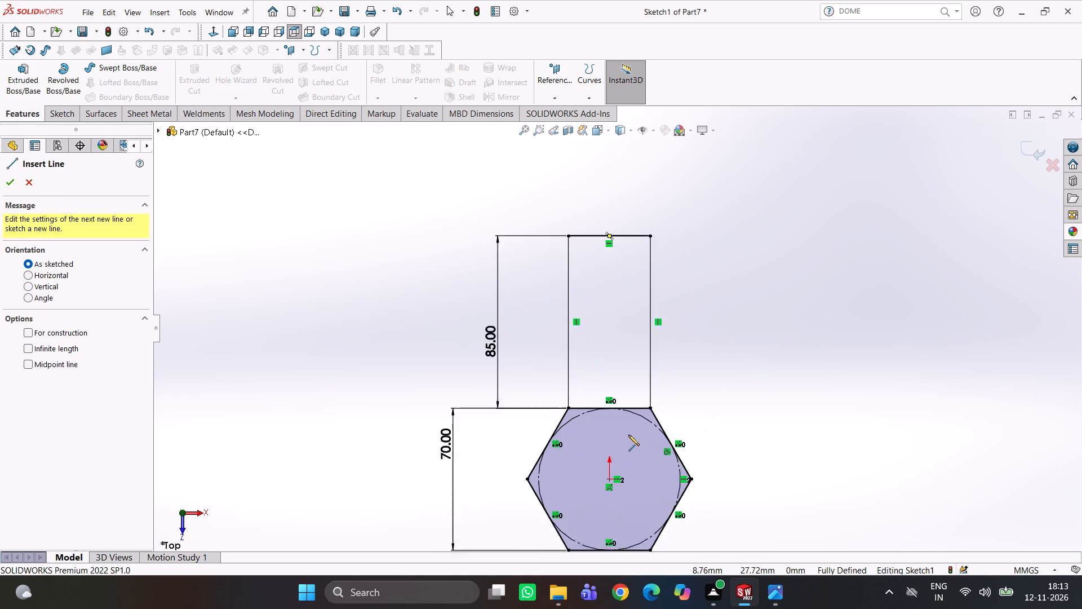
scroll(628, 435, down, 1)
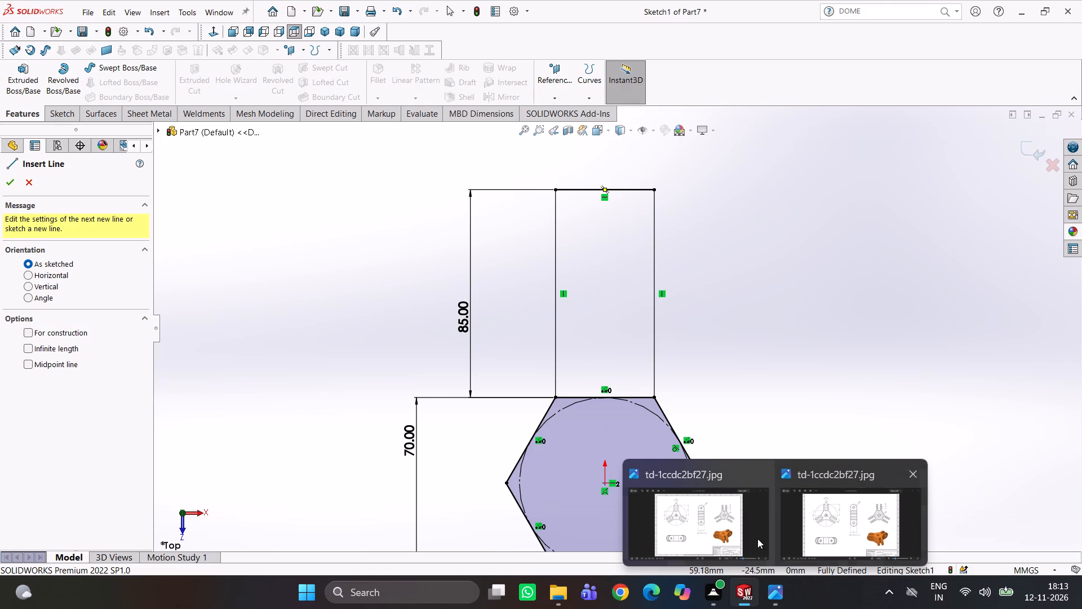
click(730, 533)
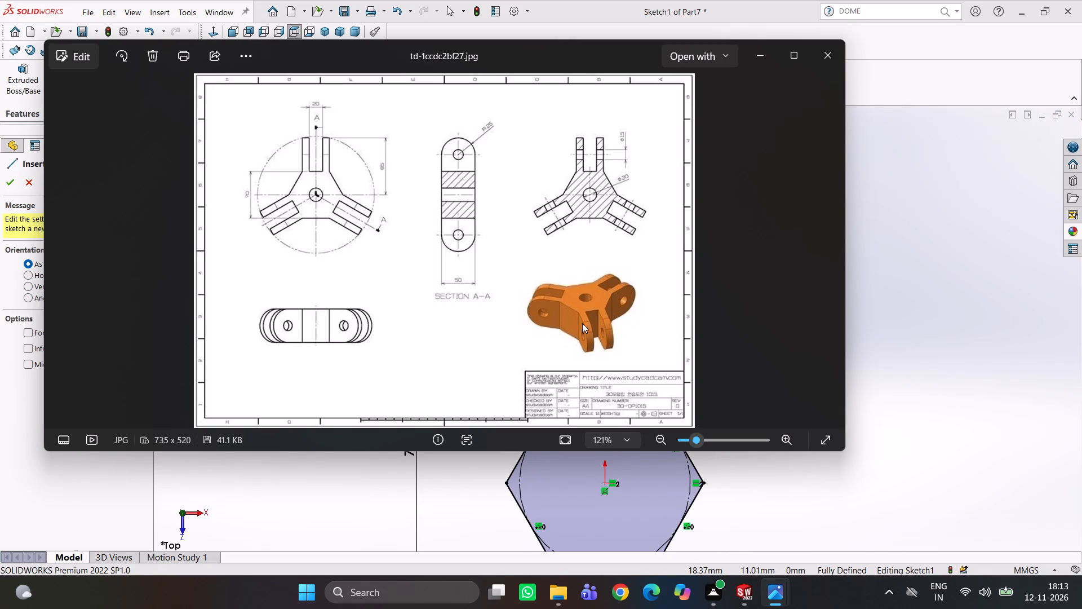
scroll(600, 165, down, 3)
scroll(553, 192, up, 3)
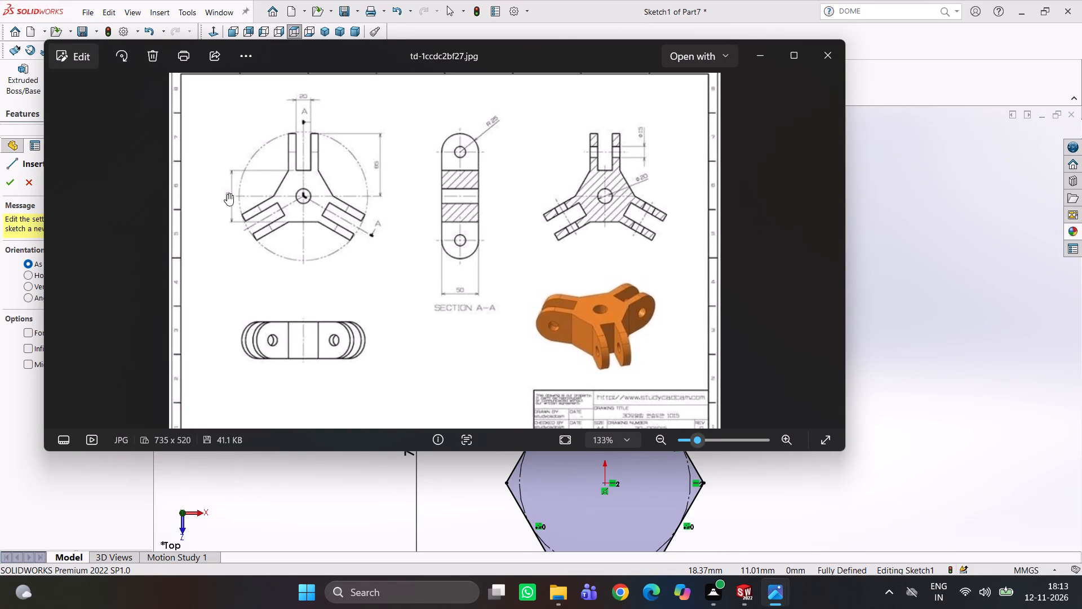
scroll(194, 174, up, 2)
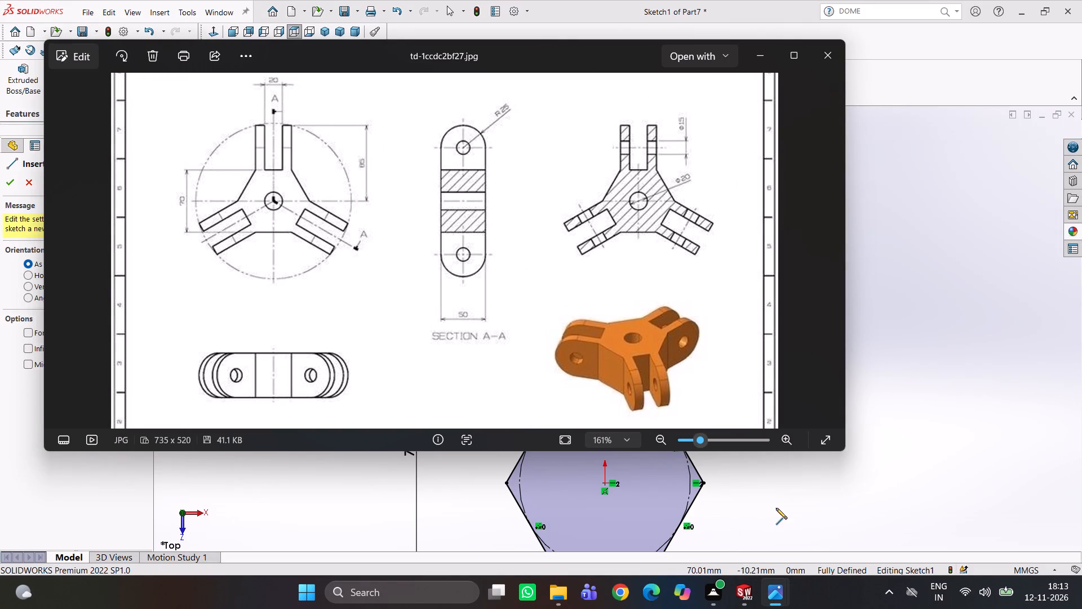
click(776, 508)
key(Escape)
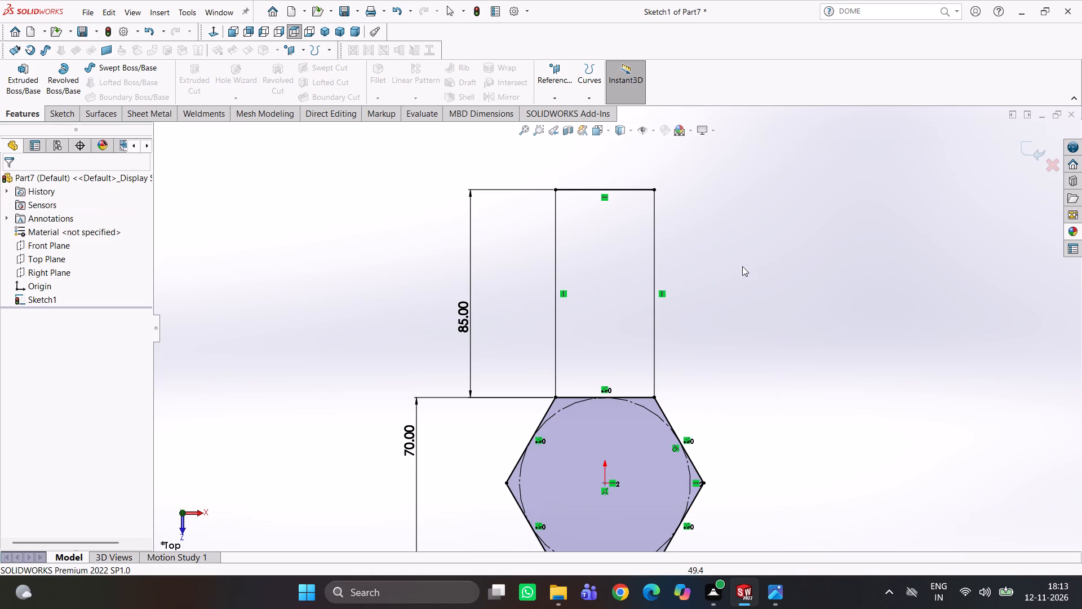
Draw a corner rectangle for the slot, starting on the arm's top edge, about 11.5 mm wide and 66 mm long.
click(68, 115)
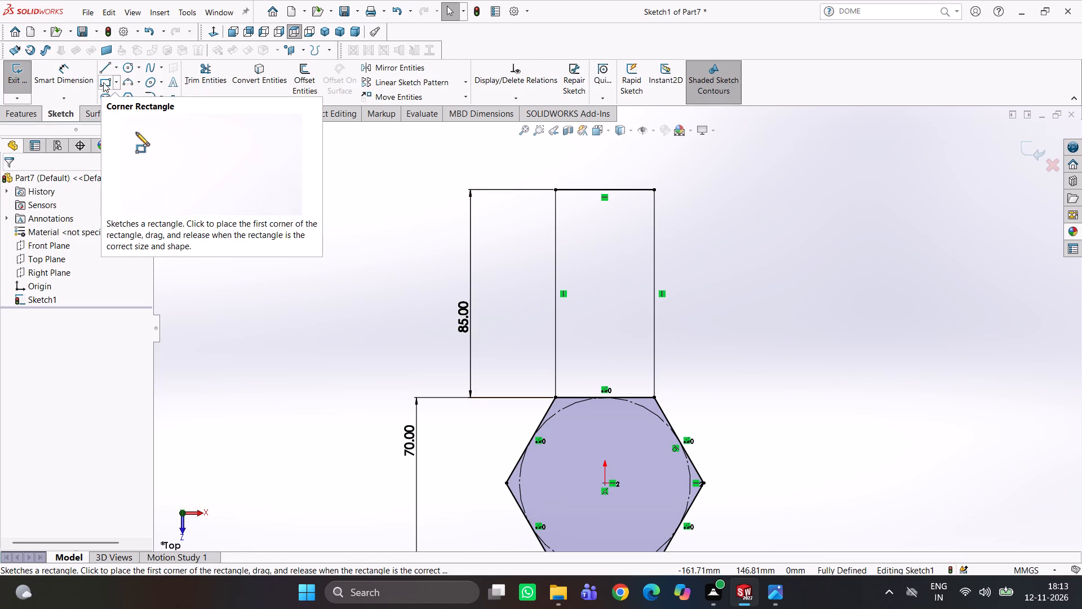
click(100, 82)
click(591, 190)
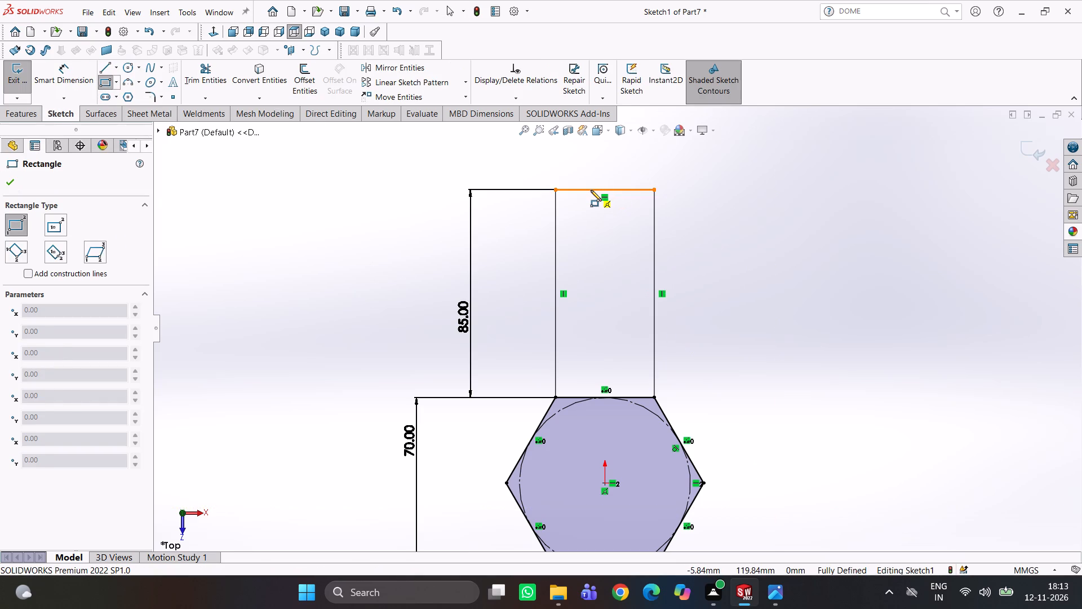
click(619, 351)
Dimension the width of the slot rectangle at its bottom edge and set it to 20 mm.
right_drag(774, 332, 738, 207)
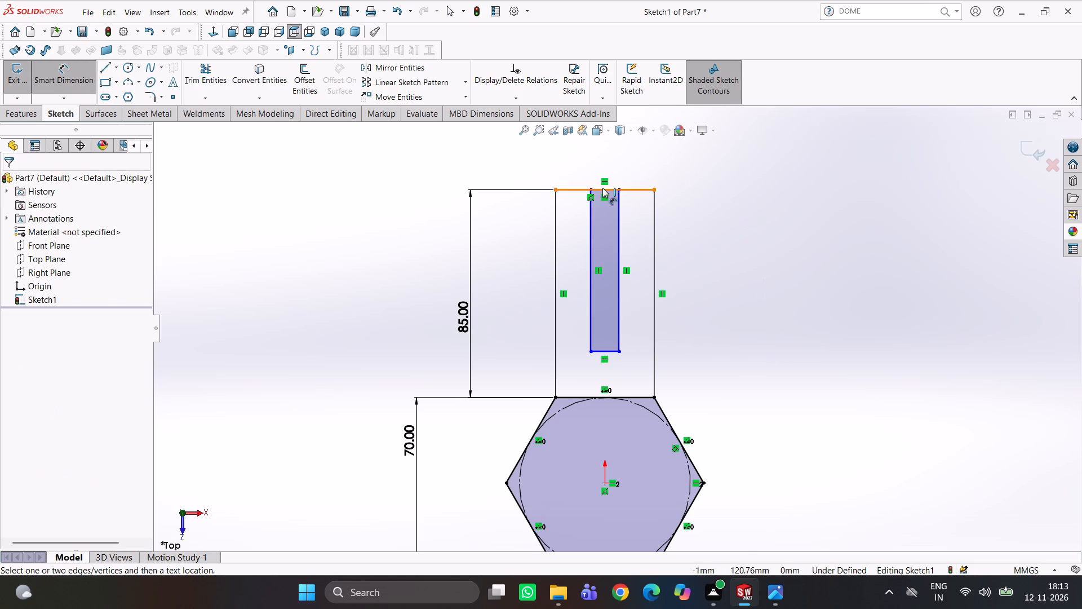
click(602, 188)
key(Escape)
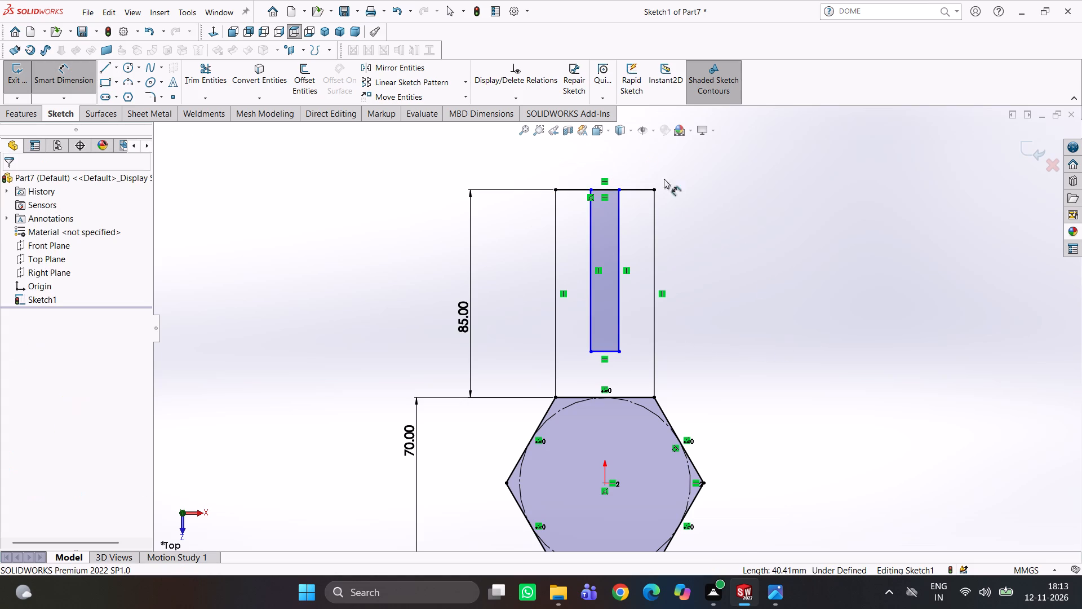
click(607, 348)
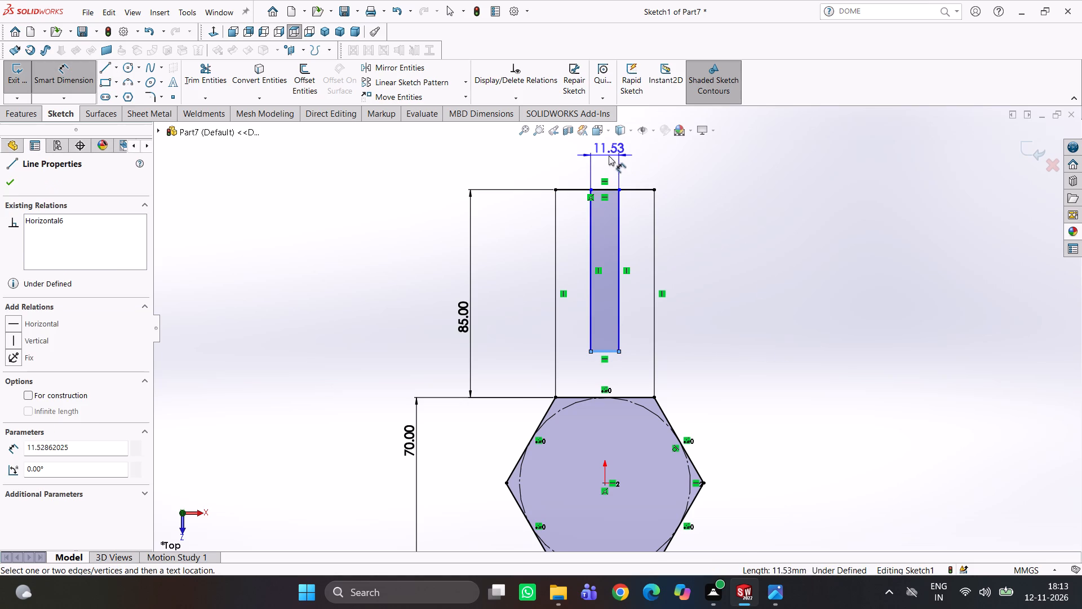
click(609, 156)
text(20)
key(Return)
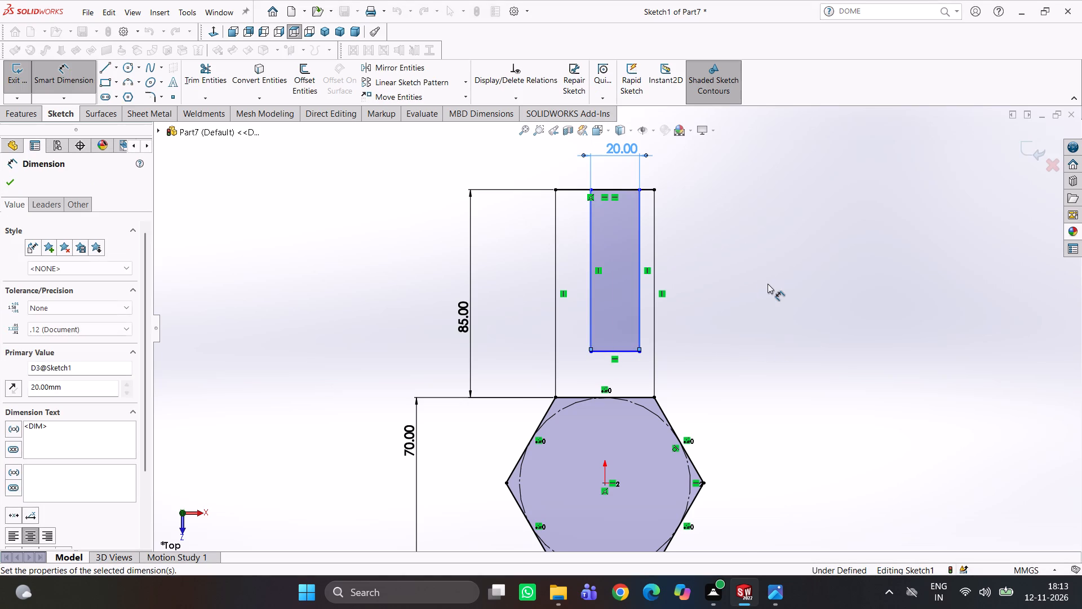
click(749, 286)
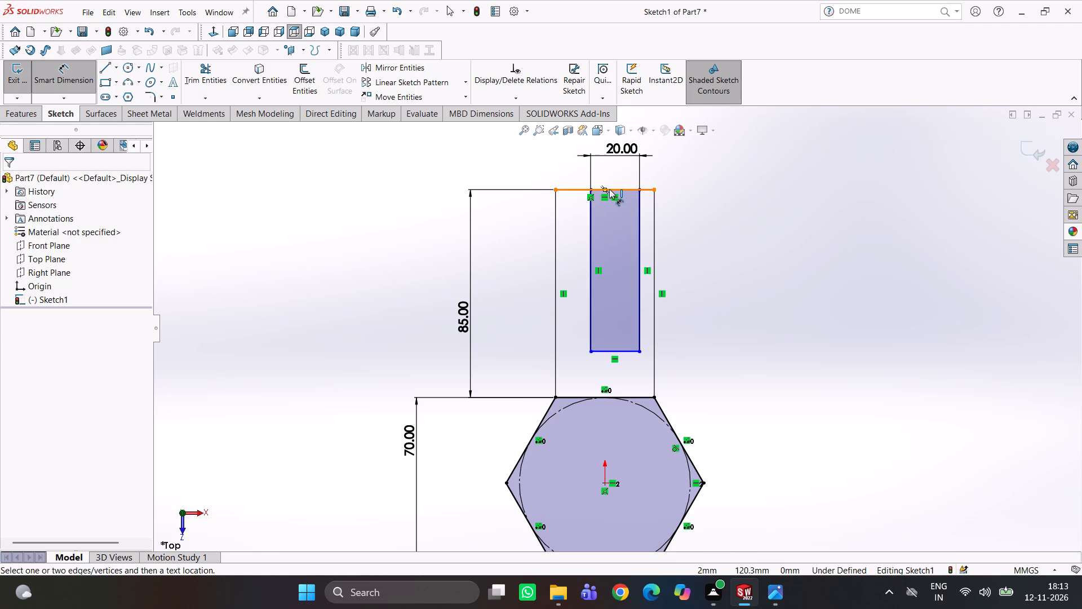
Centre the slot on the arm by dimensioning its upper-right corner 10 mm from the midpoint of the arm's top edge.
scroll(622, 200, down, 3)
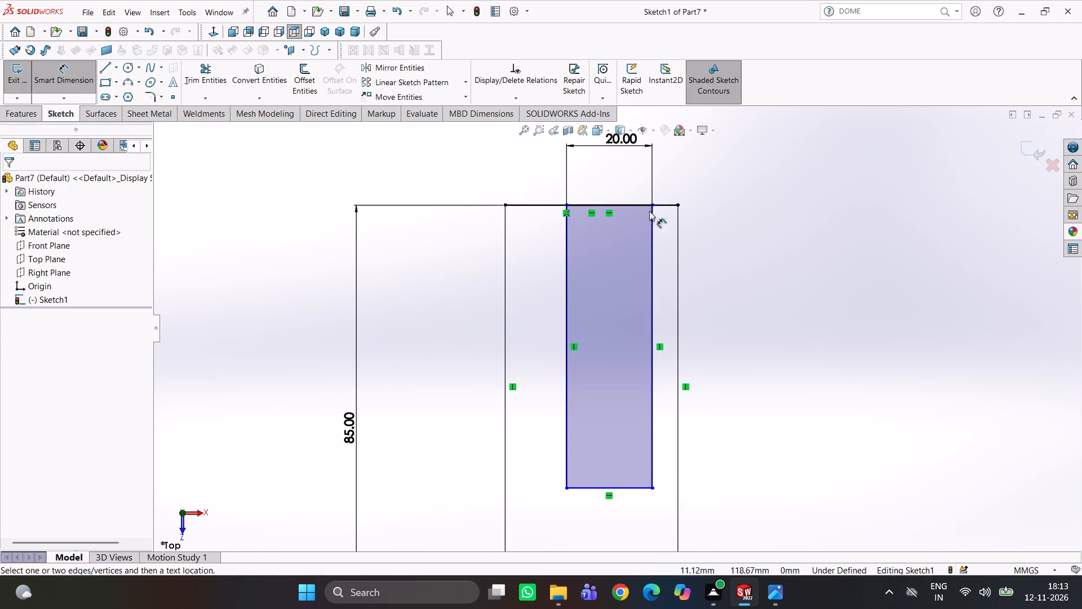
right_drag(771, 237, 761, 140)
click(757, 248)
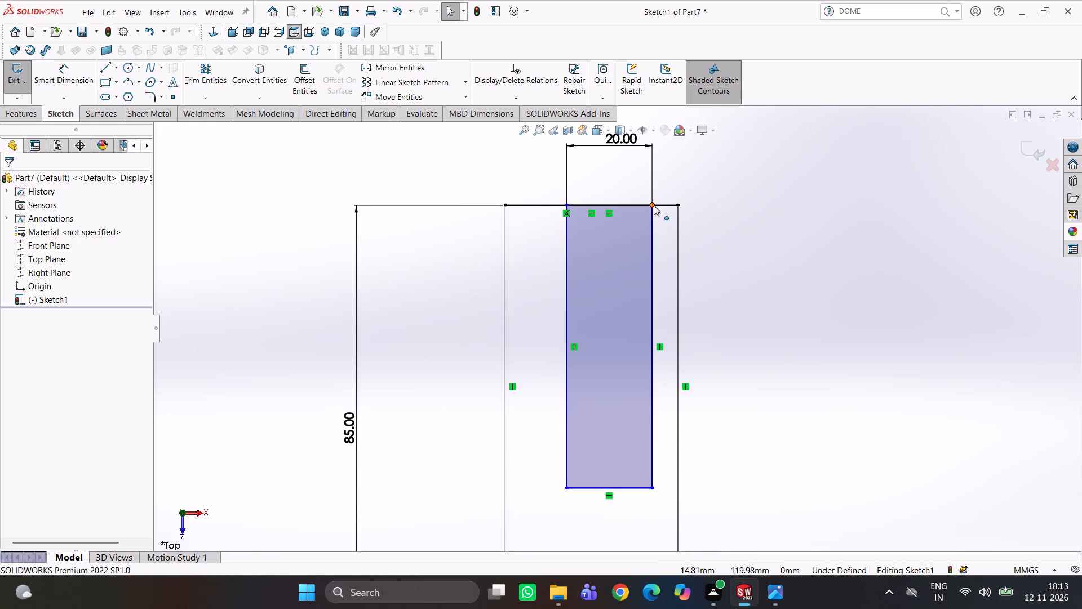
right_drag(737, 232, 715, 161)
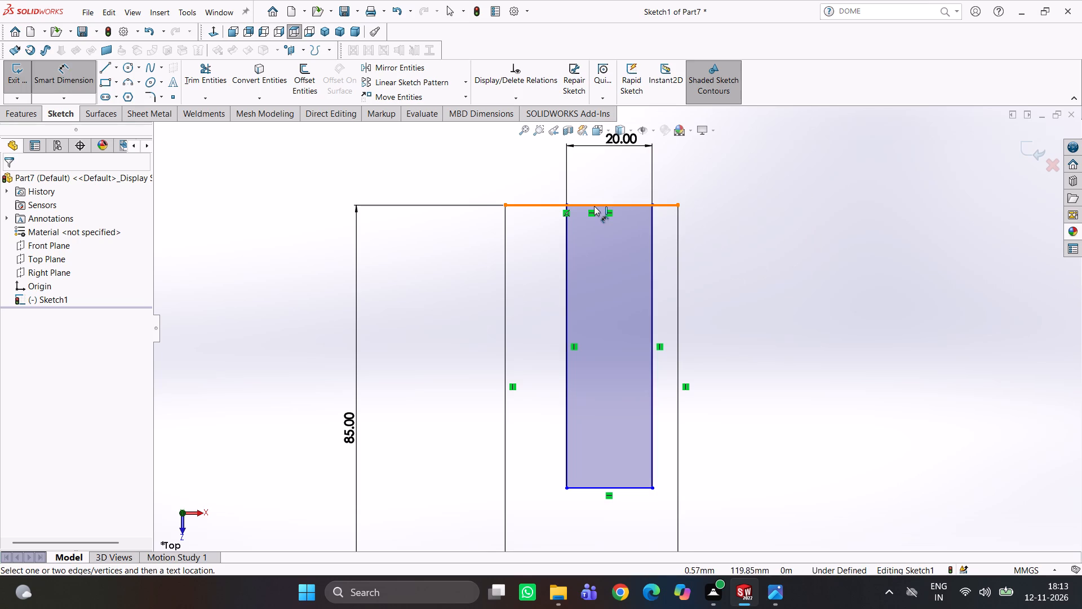
click(590, 204)
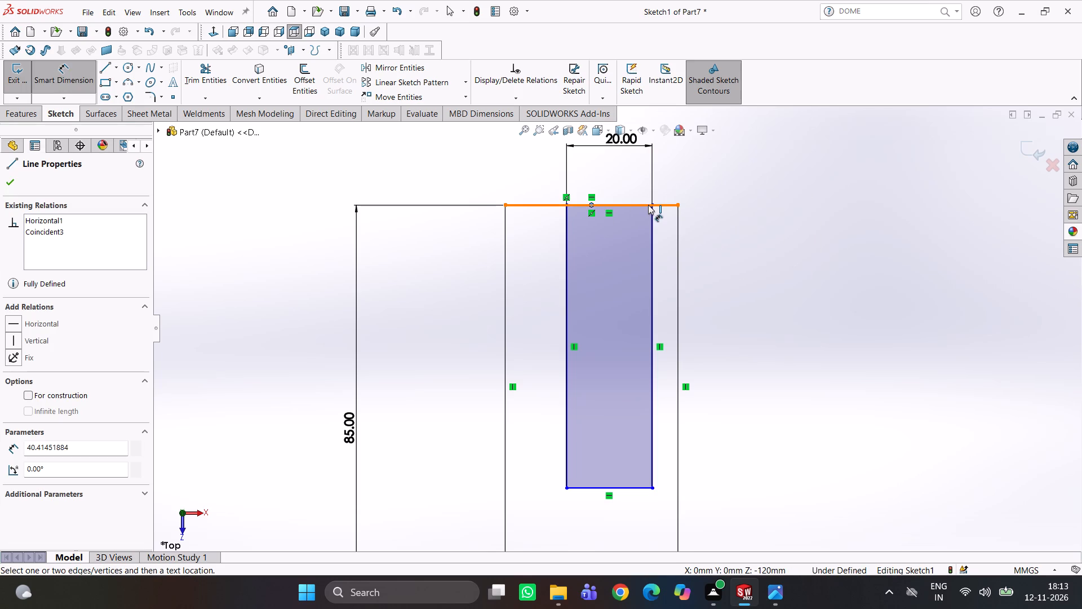
click(652, 204)
click(623, 170)
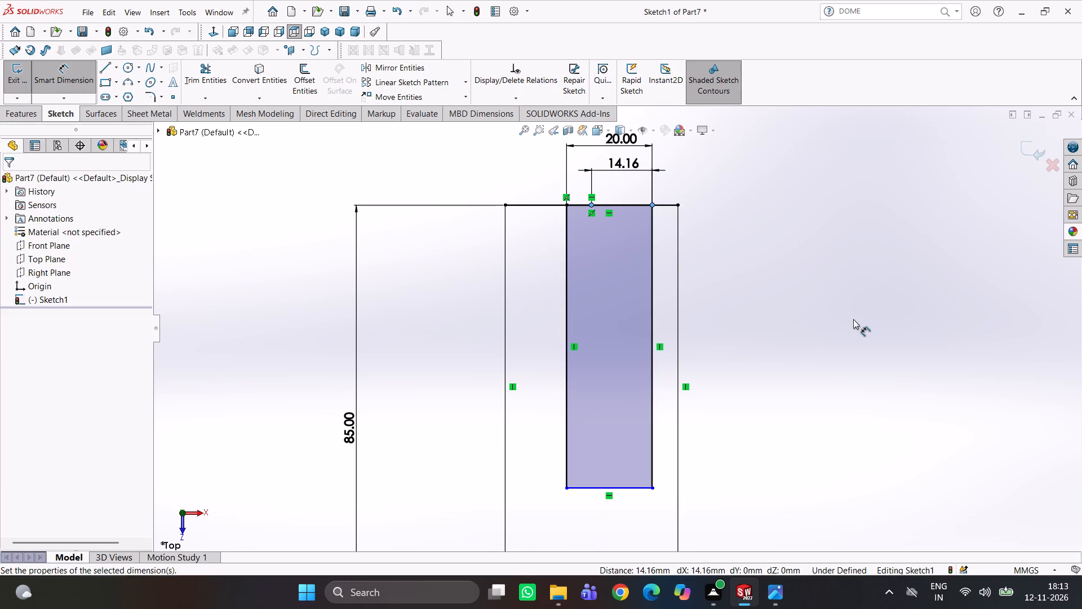
text(10)
key(Return)
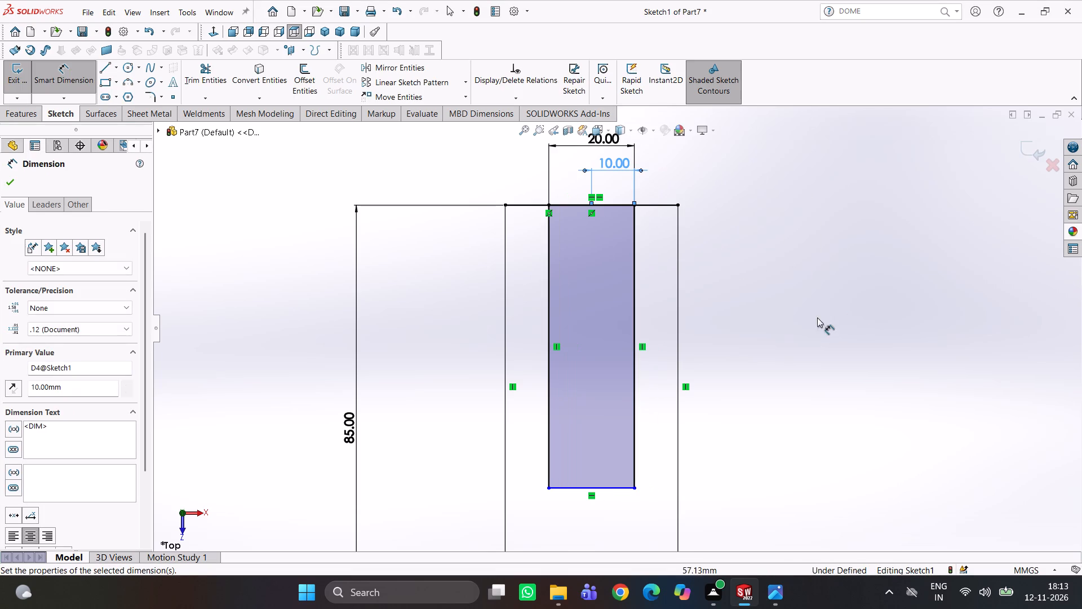
click(796, 319)
Check the slot depth in the drawing image and extend the slot's bottom edge to about 4 mm above the hexagon.
scroll(744, 354, up, 4)
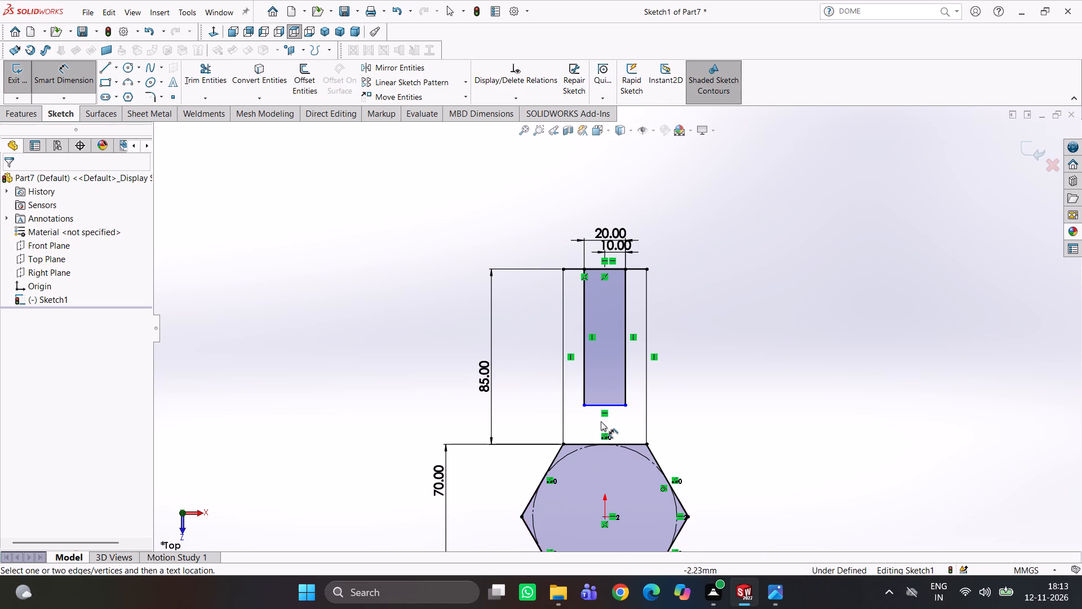
scroll(601, 420, down, 2)
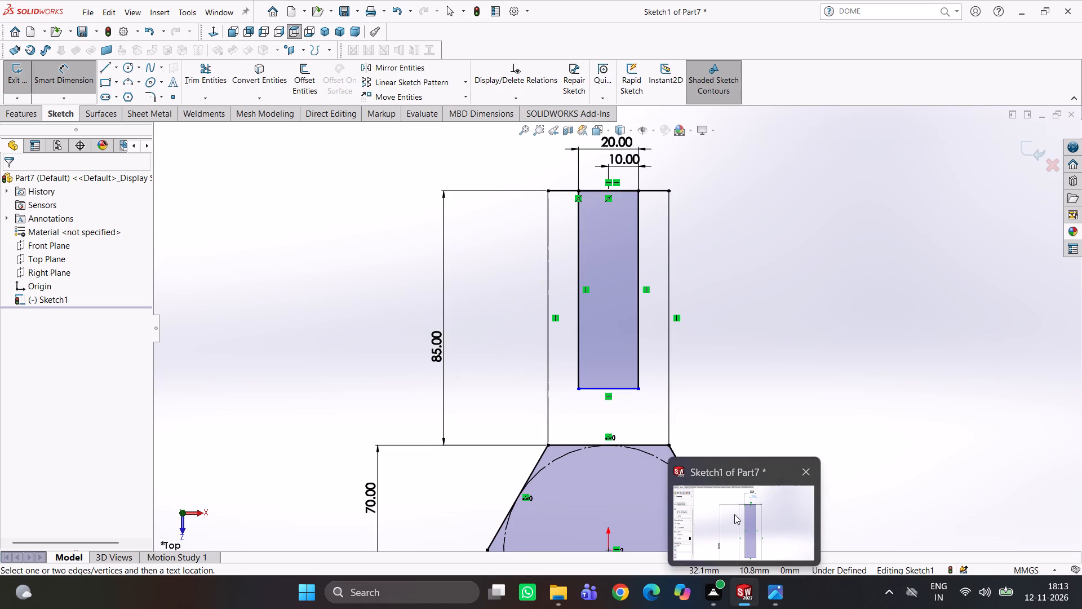
click(778, 590)
click(719, 522)
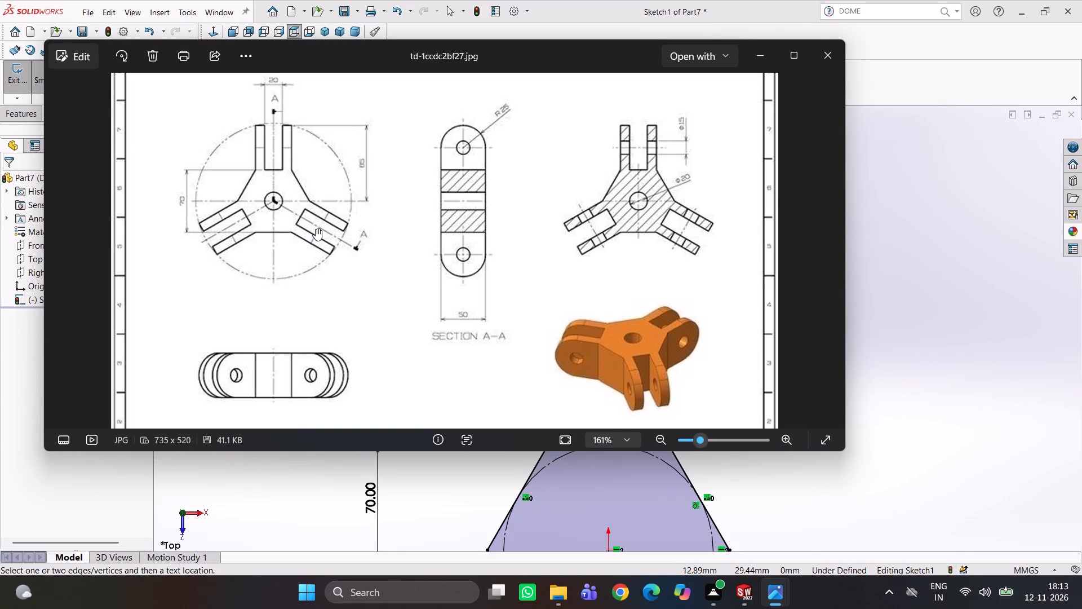
click(747, 593)
right_drag(805, 403, 757, 258)
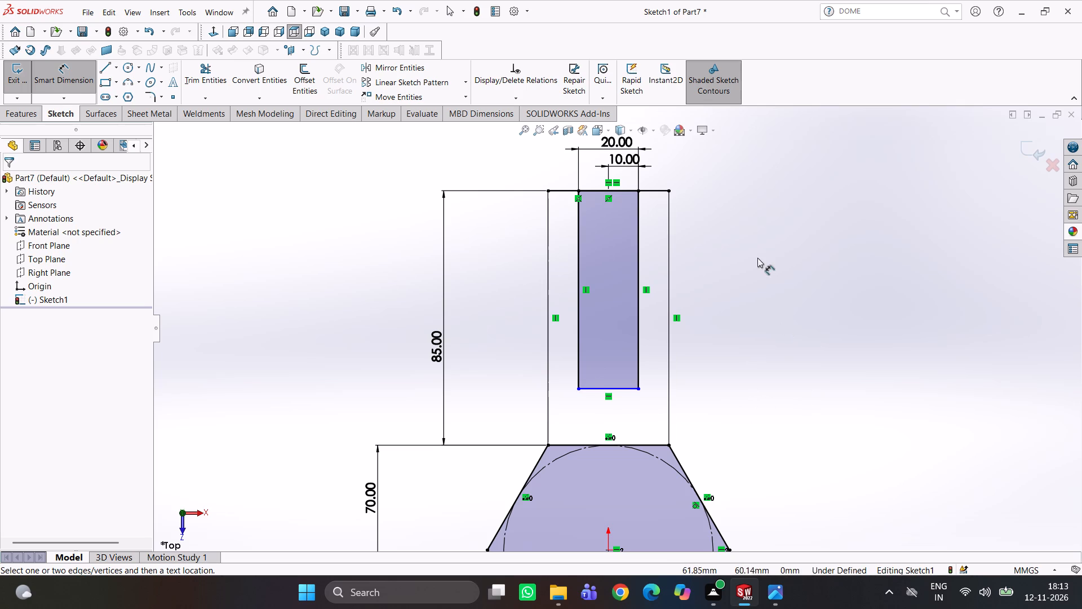
right_drag(757, 258, 751, 208)
drag(613, 387, 619, 443)
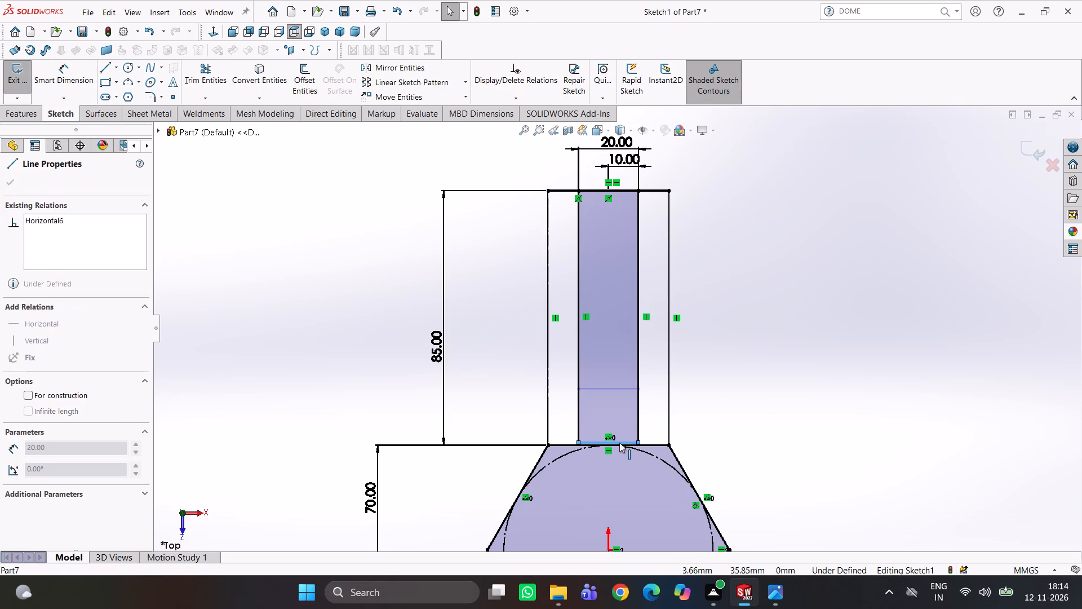
drag(619, 443, 622, 442)
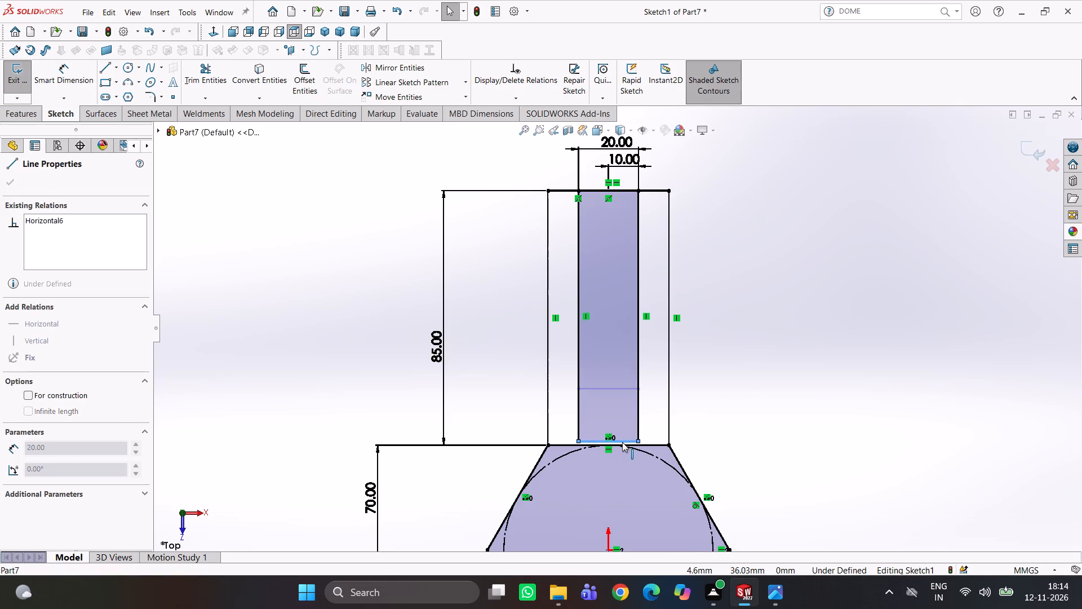
drag(622, 442, 627, 434)
click(808, 394)
Make the slot's bottom edge collinear with the hexagon's top edge.
scroll(660, 442, down, 2)
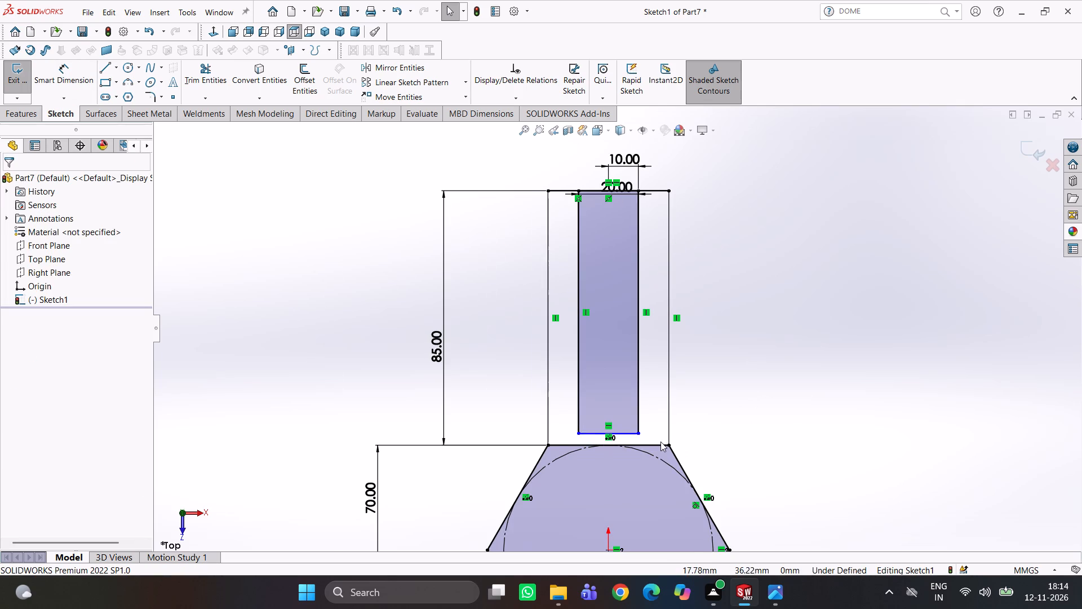
scroll(660, 442, down, 2)
click(591, 396)
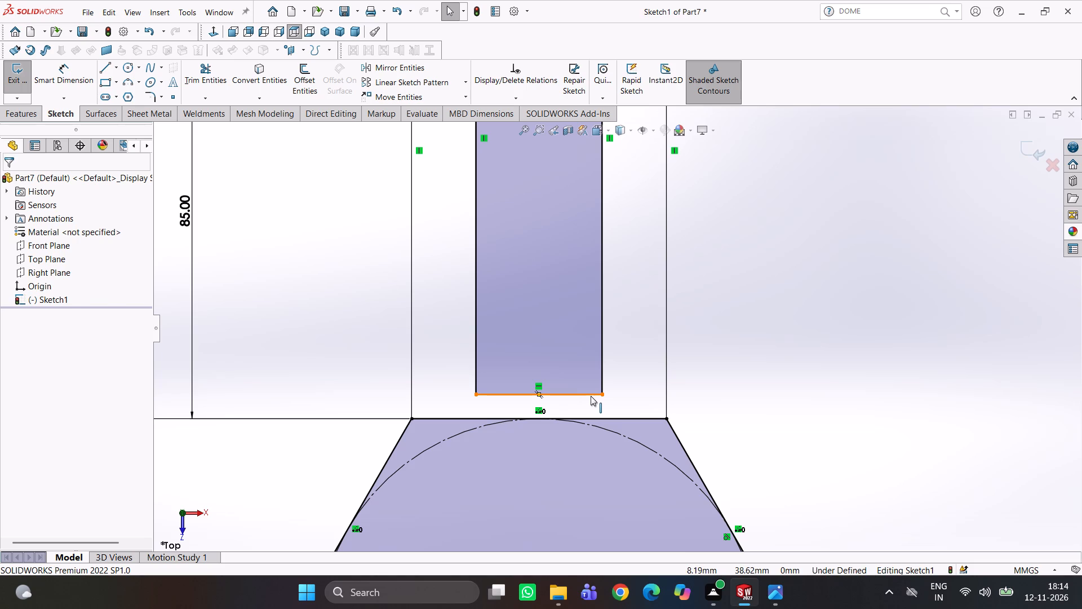
ctrl+click(593, 416)
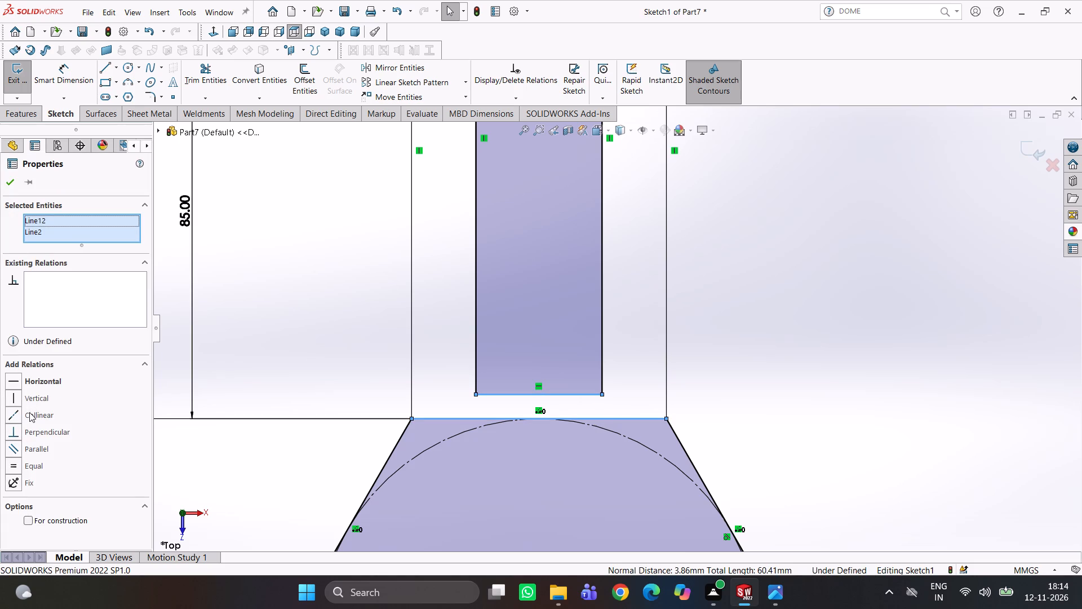
click(27, 414)
click(753, 369)
Trim away the hexagon's top edge on both sides of the slot and where it overlaps the slot's bottom edge.
scroll(736, 377, up, 2)
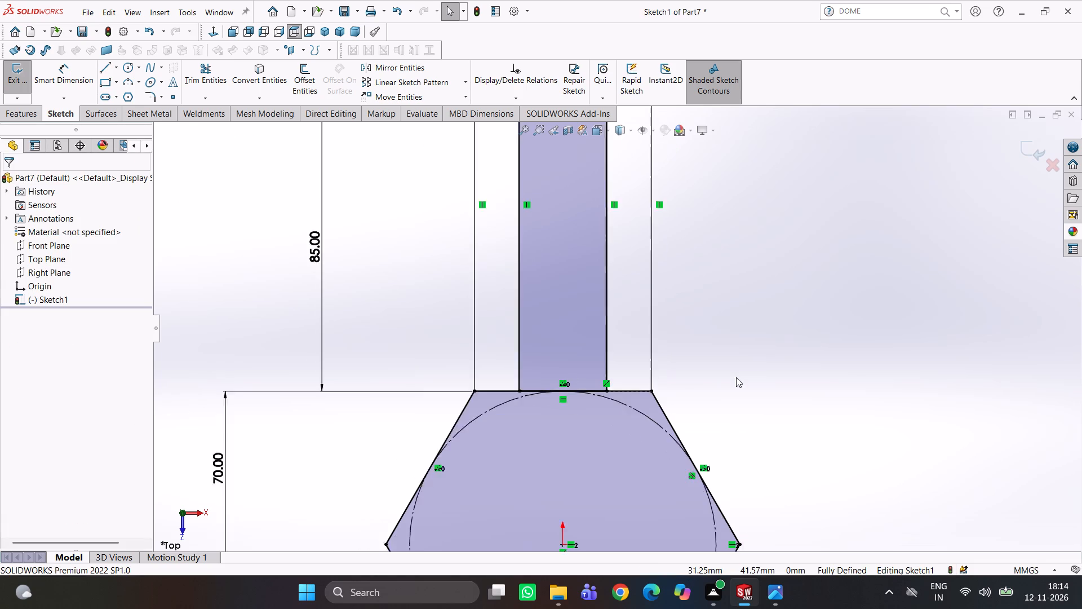
scroll(736, 377, up, 1)
click(206, 80)
scroll(561, 234, up, 1)
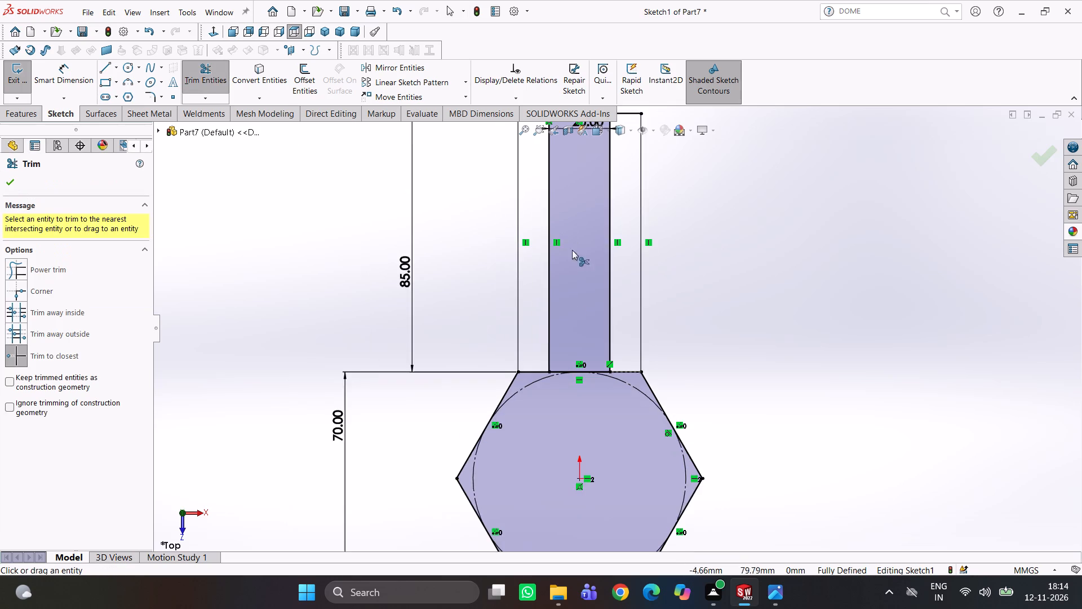
scroll(557, 333, down, 3)
click(533, 401)
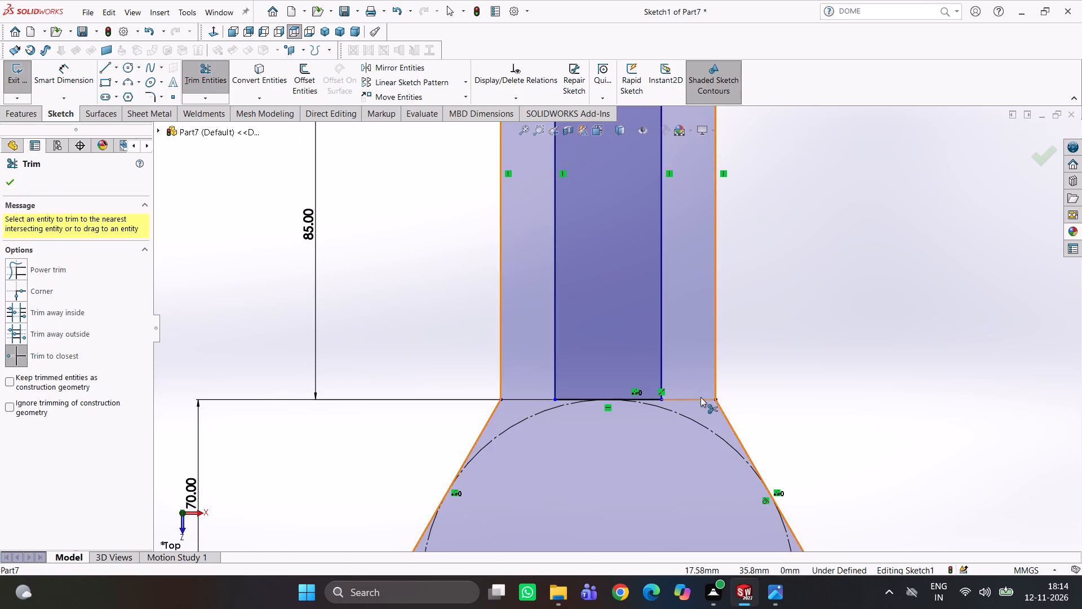
click(695, 400)
scroll(713, 394, up, 2)
scroll(624, 382, down, 4)
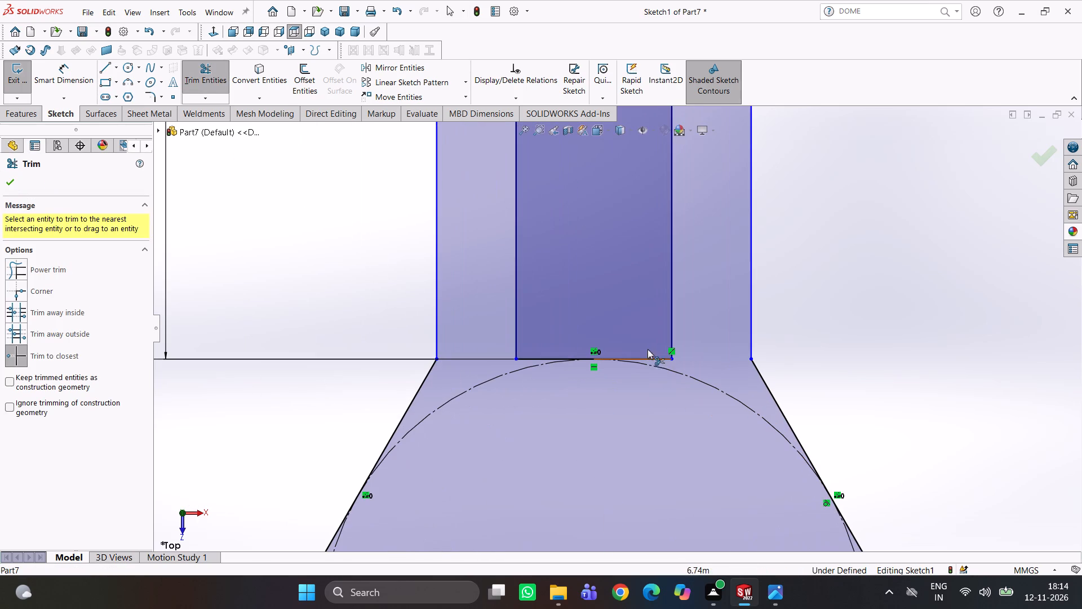
click(651, 359)
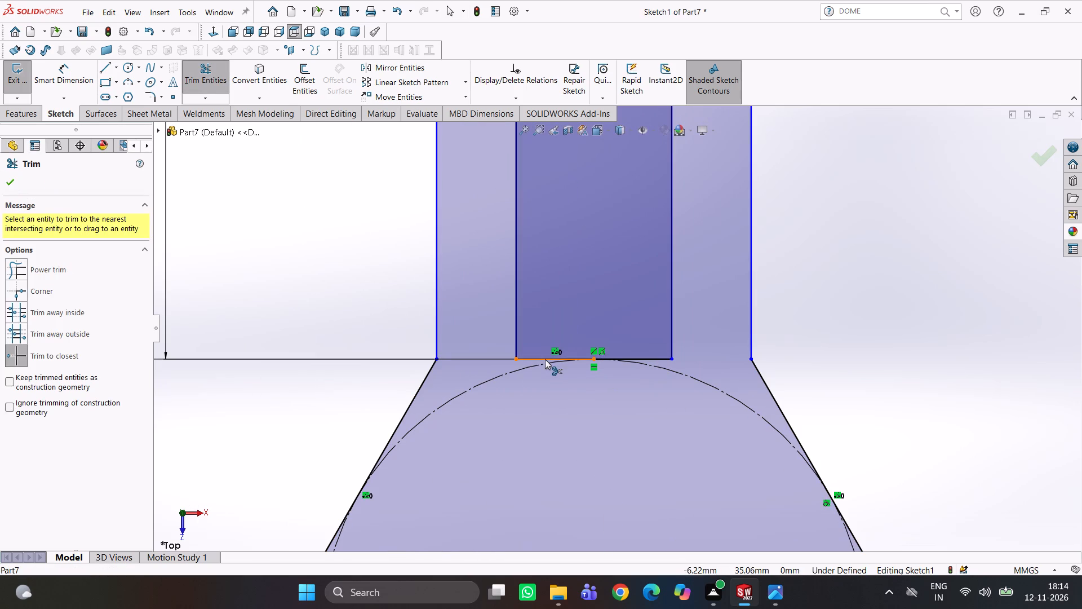
click(545, 359)
scroll(654, 345, up, 4)
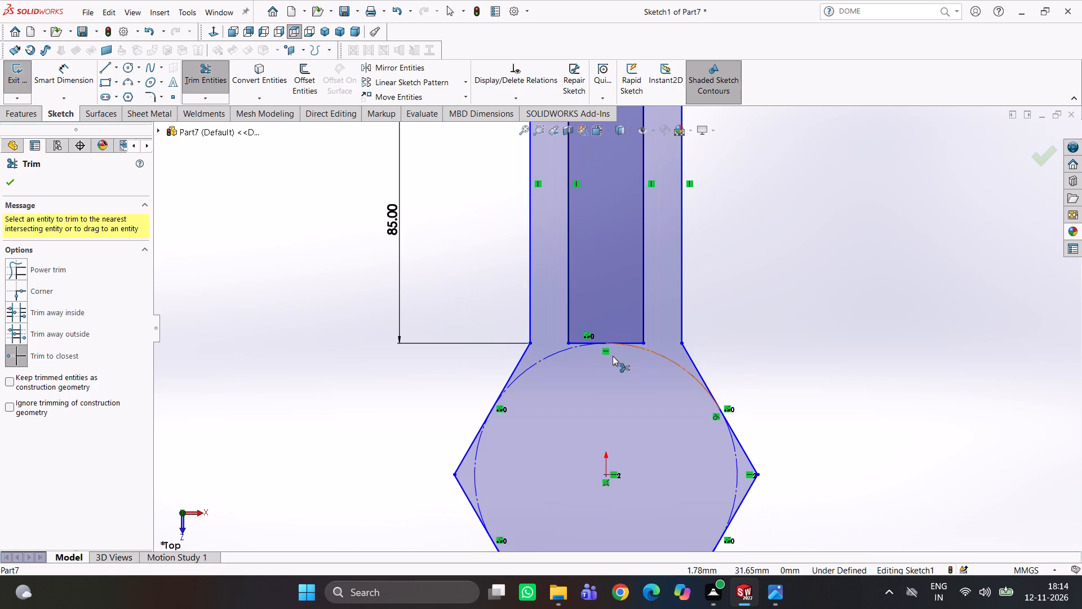
scroll(613, 356, up, 2)
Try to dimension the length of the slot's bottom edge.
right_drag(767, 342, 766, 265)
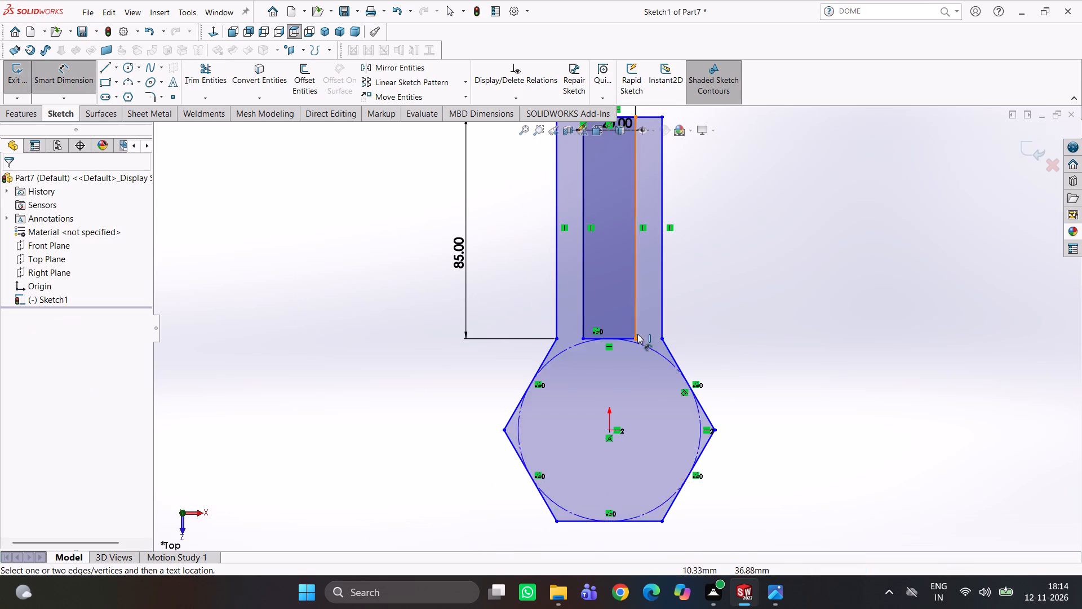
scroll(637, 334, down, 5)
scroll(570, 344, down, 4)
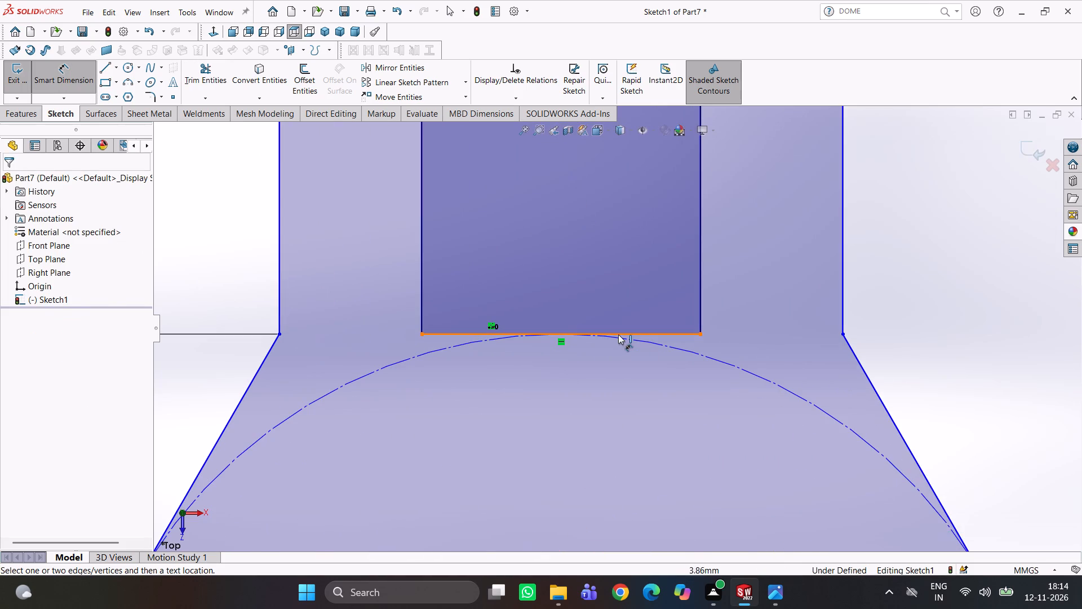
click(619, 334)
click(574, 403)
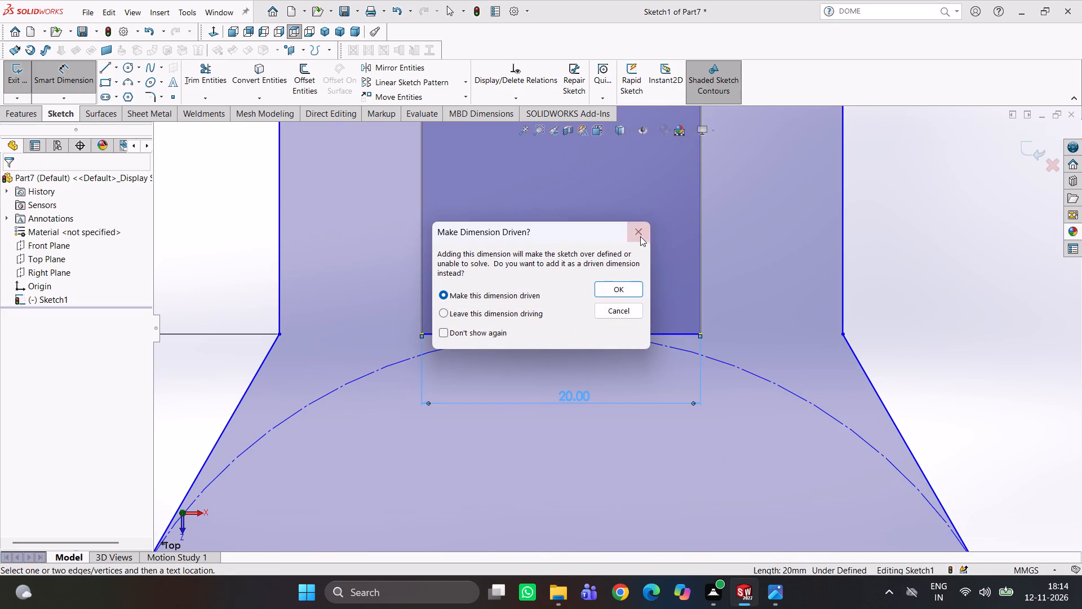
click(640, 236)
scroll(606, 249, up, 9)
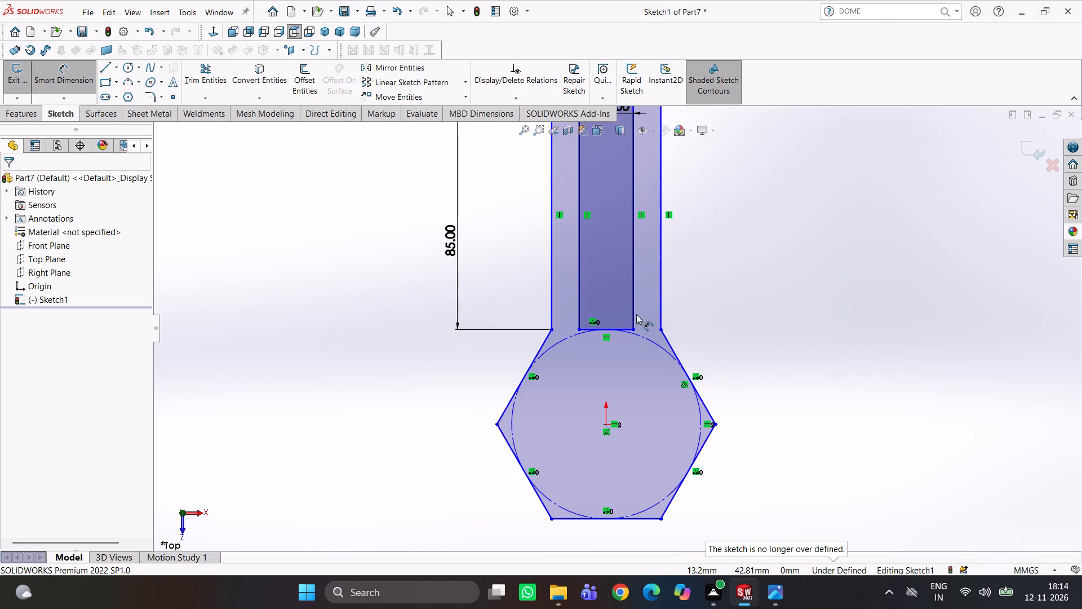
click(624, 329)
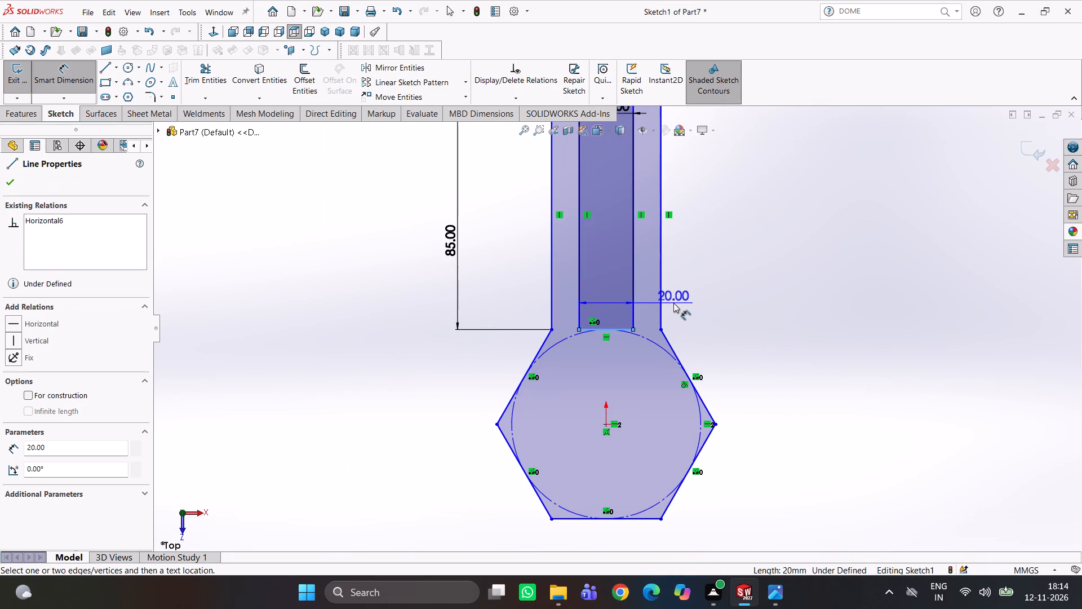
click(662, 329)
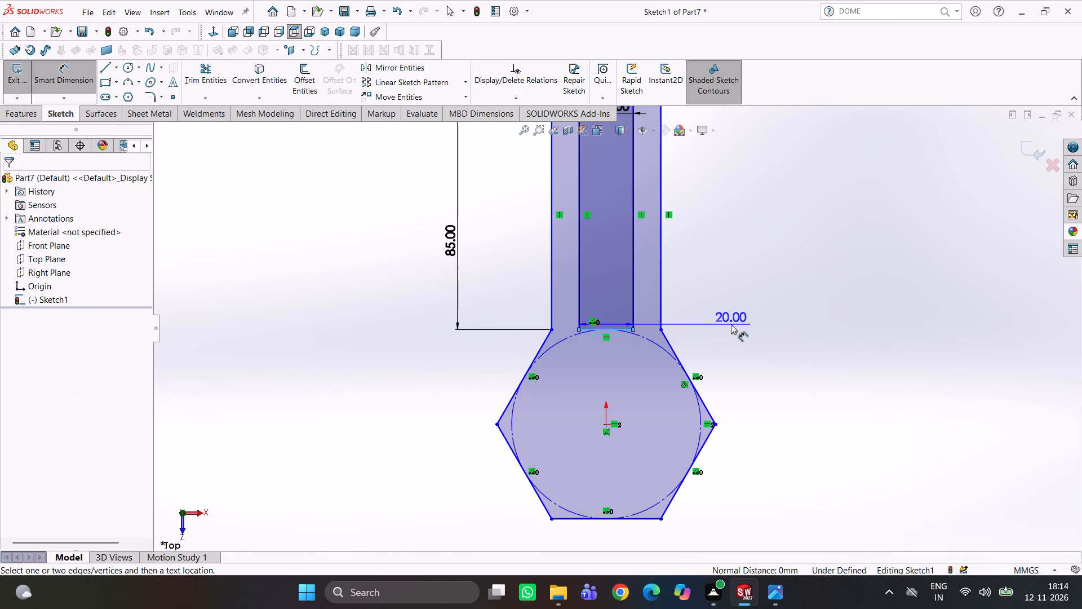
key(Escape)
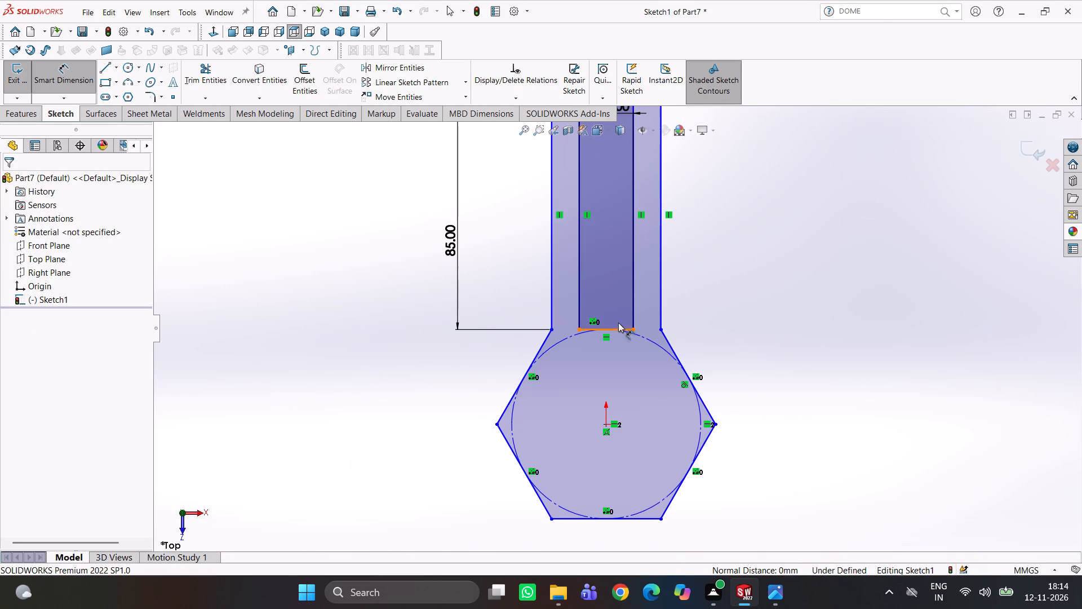
Dimension the vertical distance from the slot's bottom edge to the hexagon's side corner as 35 mm.
click(627, 329)
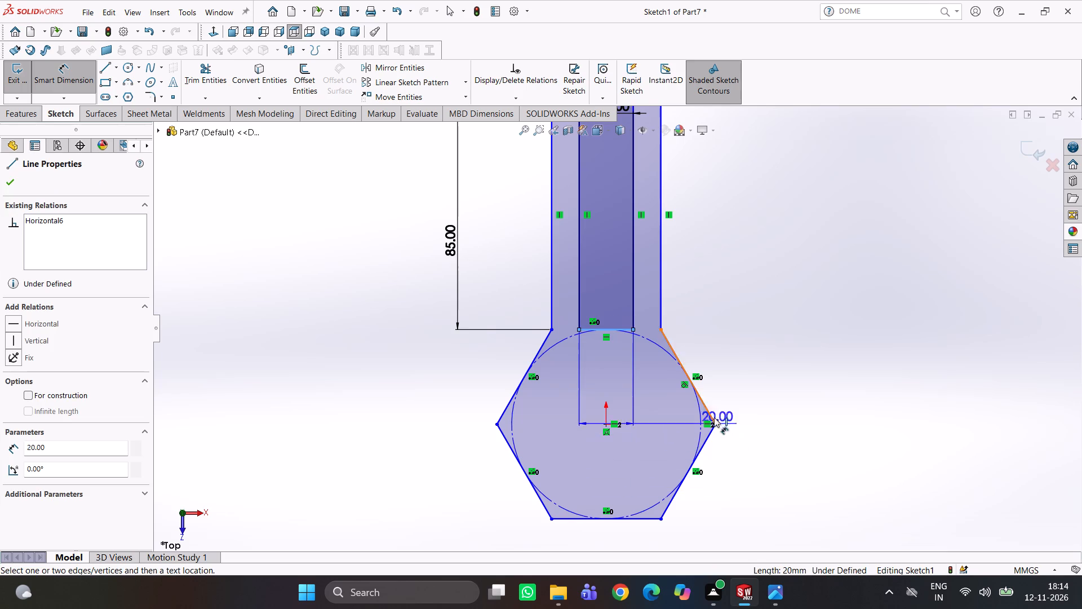
click(718, 423)
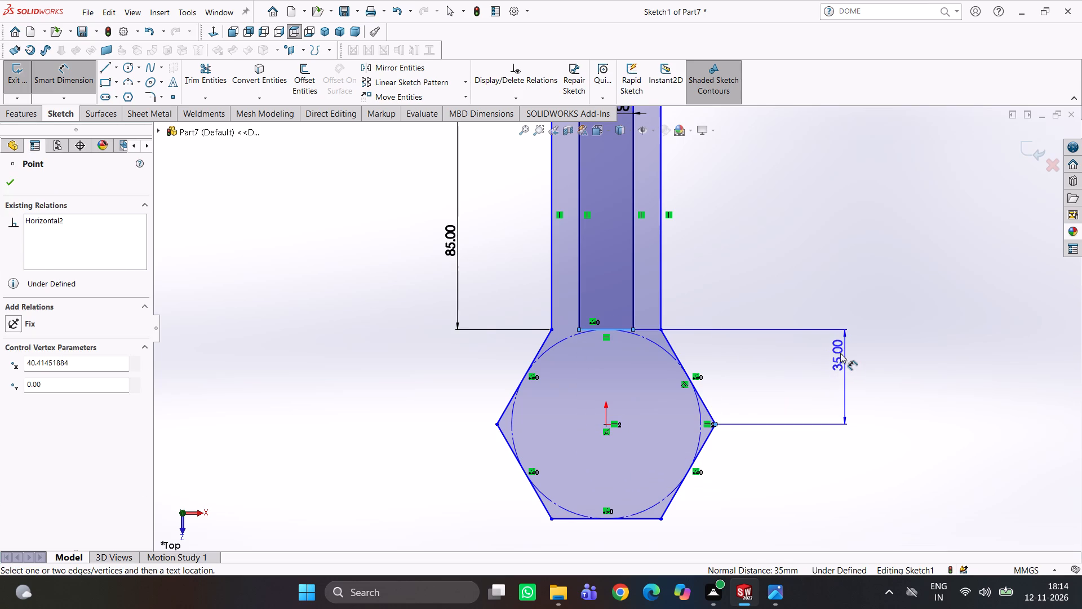
click(840, 353)
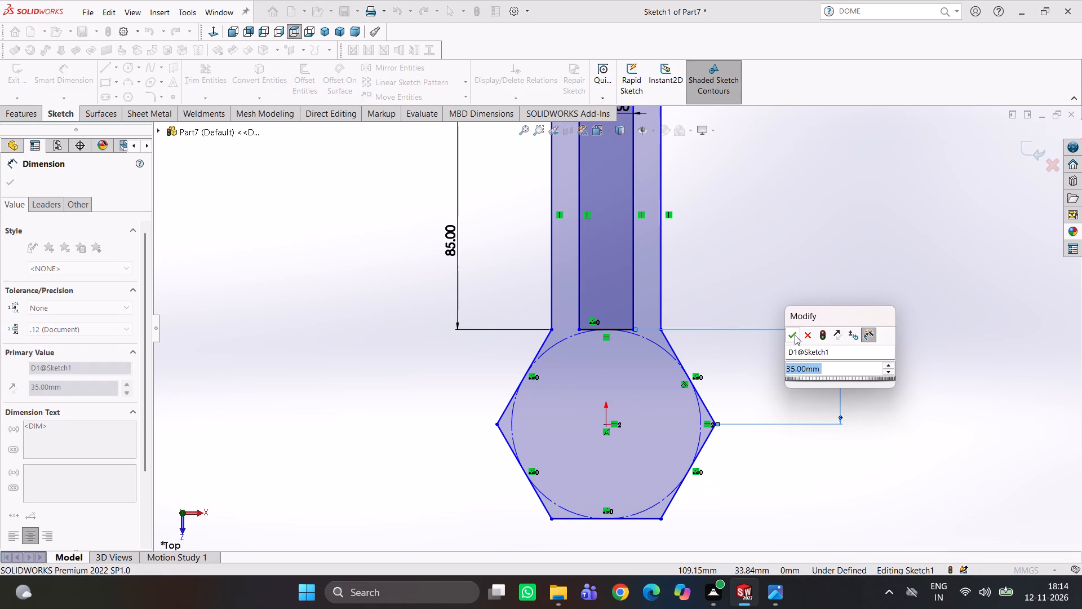
click(795, 335)
click(759, 253)
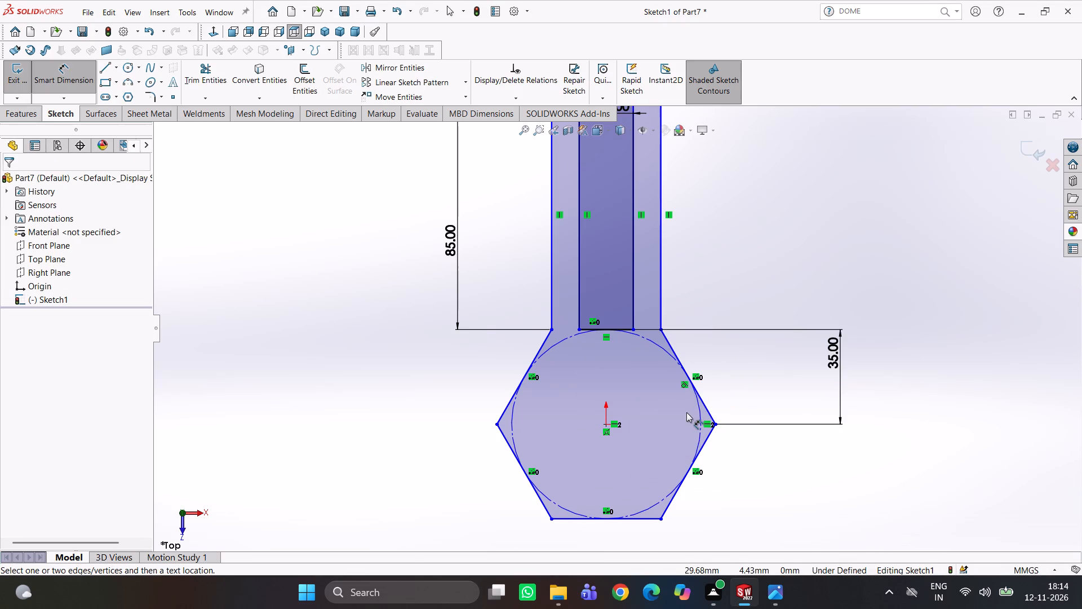
Trim away the segment closing the slot's upper end between the two prongs, leaving the slot open.
scroll(726, 474, up, 4)
scroll(578, 454, down, 2)
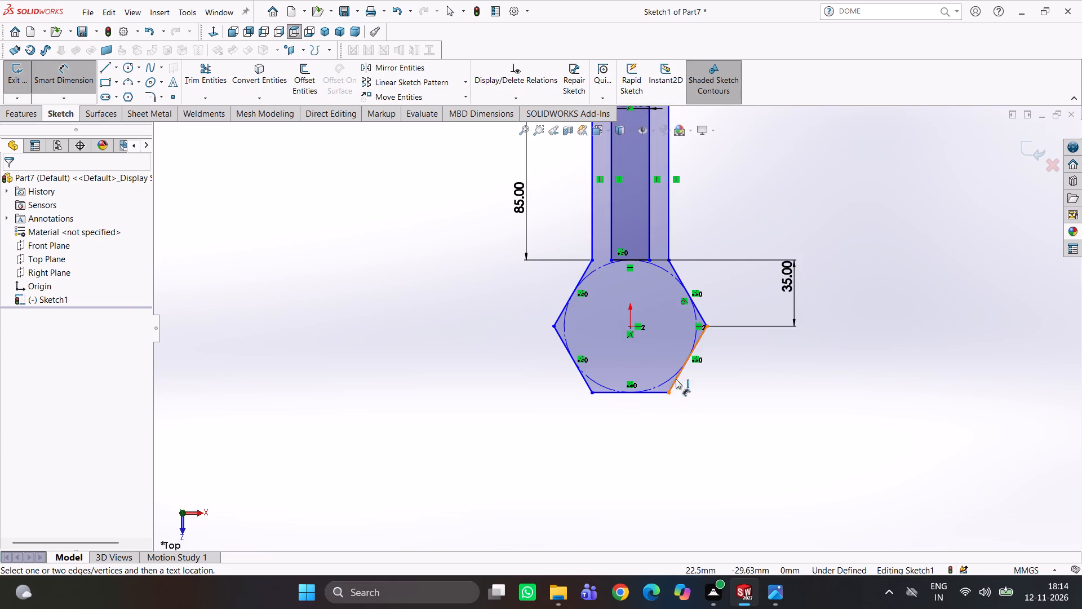
scroll(735, 294, up, 2)
scroll(614, 310, up, 1)
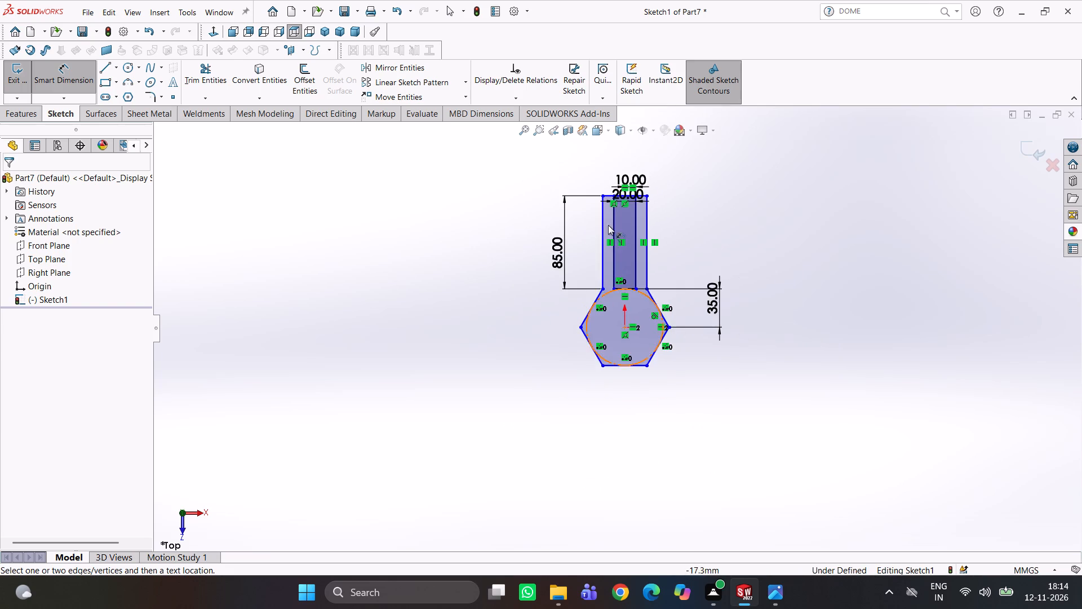
scroll(614, 208, down, 3)
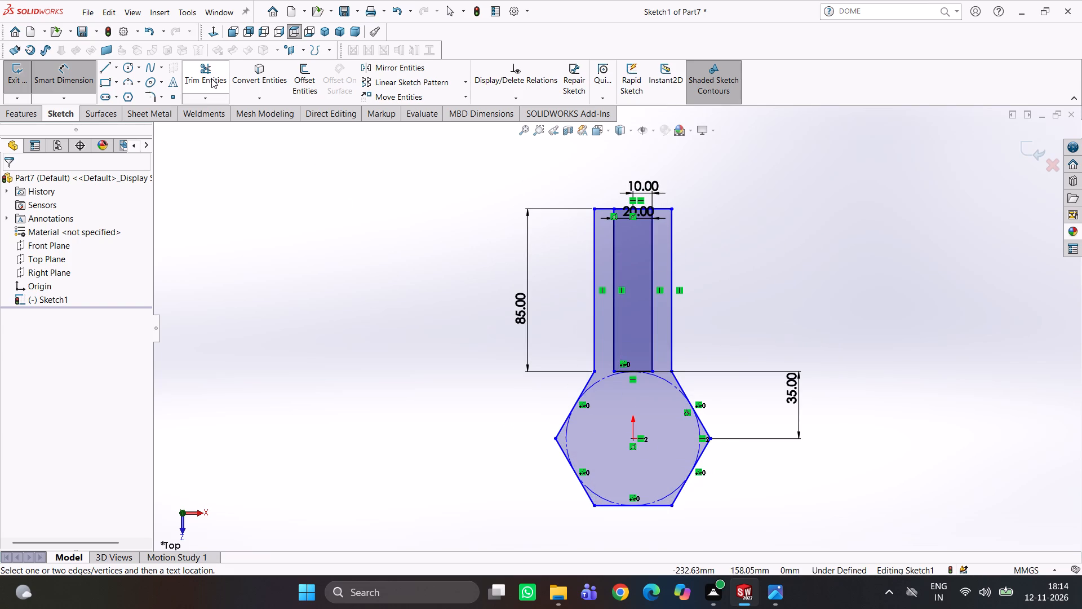
click(210, 77)
scroll(633, 225, down, 8)
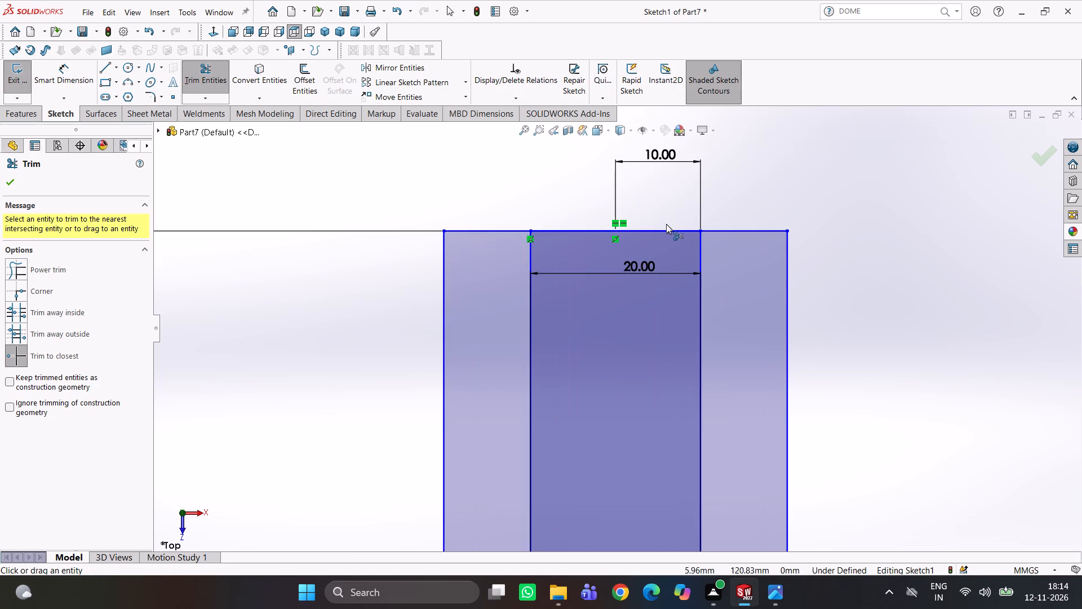
click(667, 233)
click(566, 307)
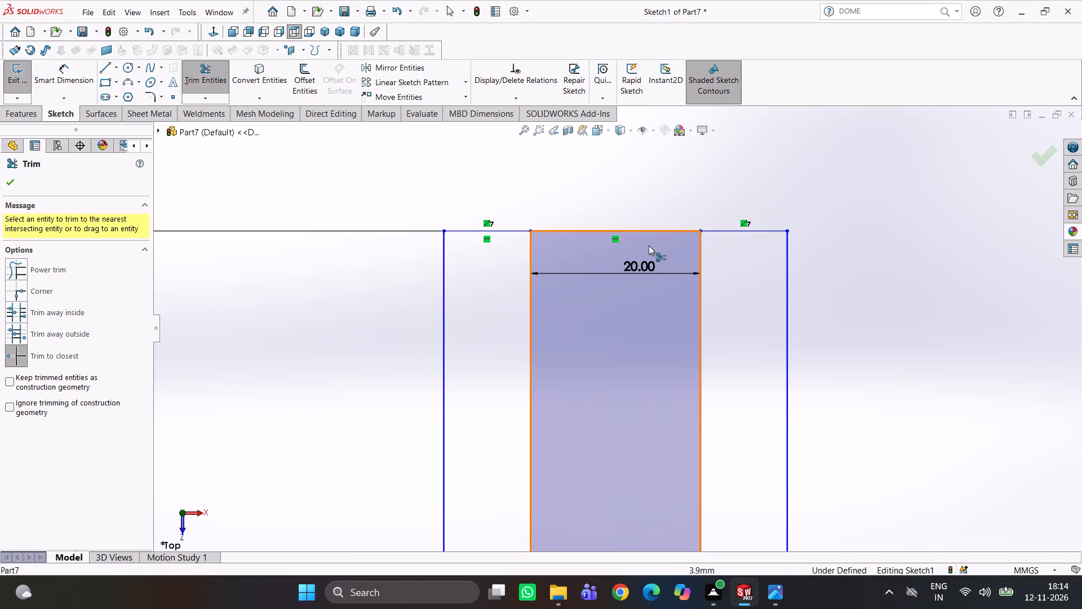
click(650, 232)
scroll(628, 284, up, 7)
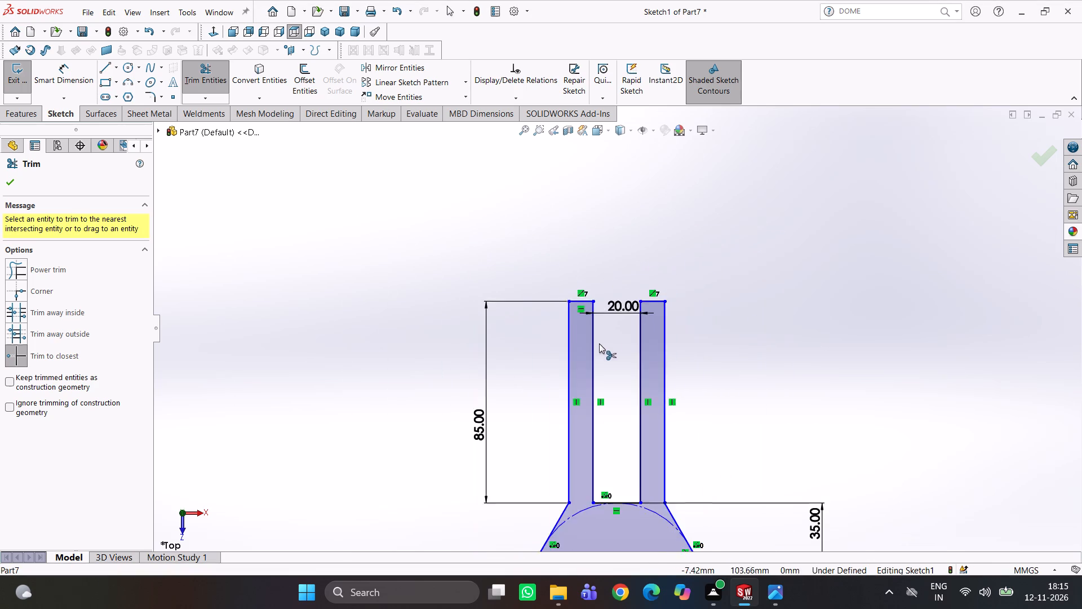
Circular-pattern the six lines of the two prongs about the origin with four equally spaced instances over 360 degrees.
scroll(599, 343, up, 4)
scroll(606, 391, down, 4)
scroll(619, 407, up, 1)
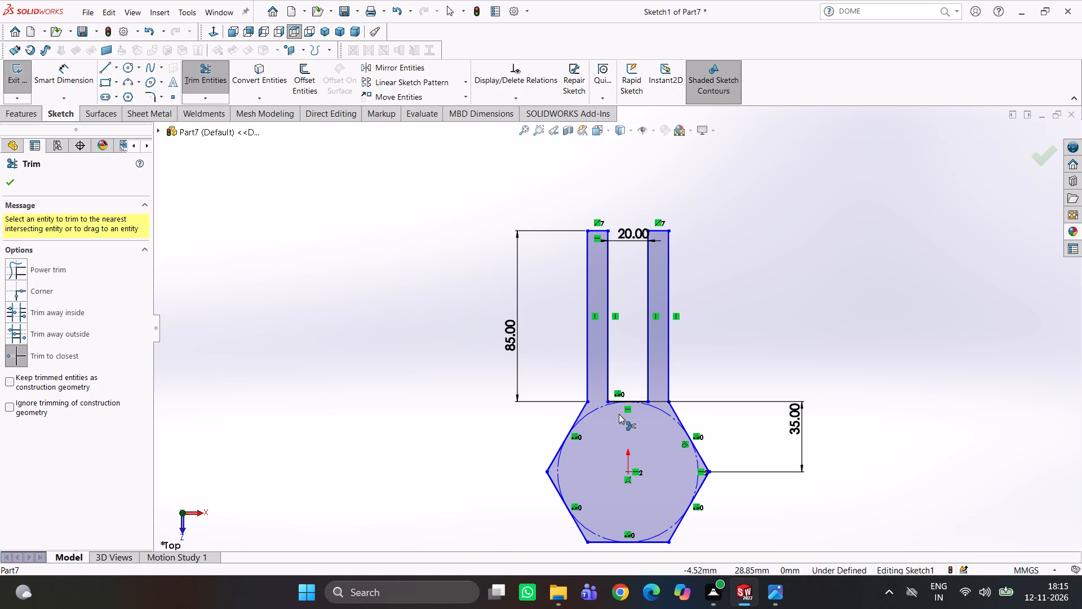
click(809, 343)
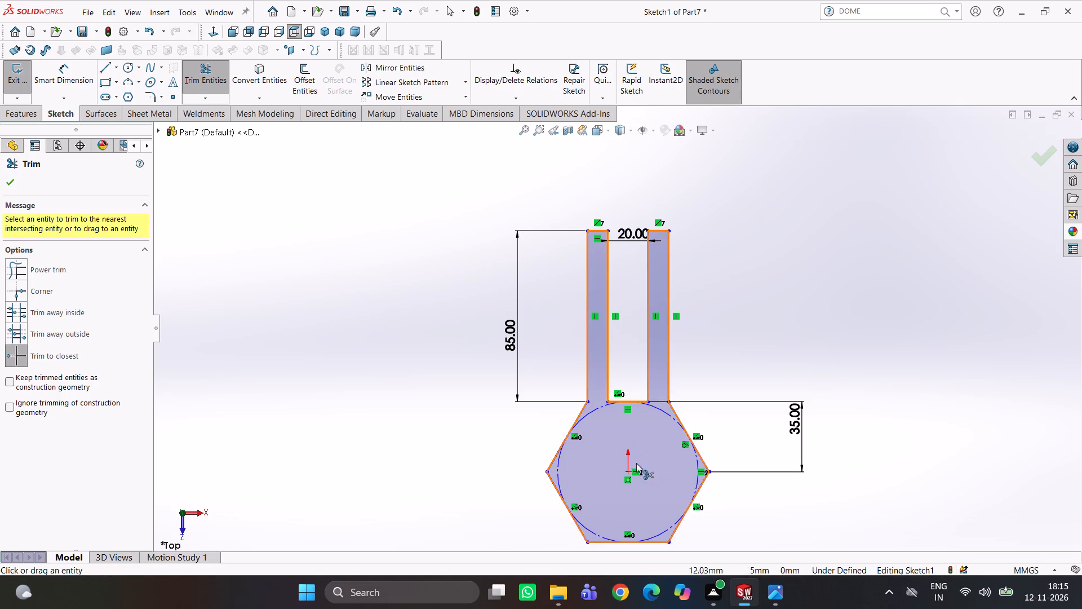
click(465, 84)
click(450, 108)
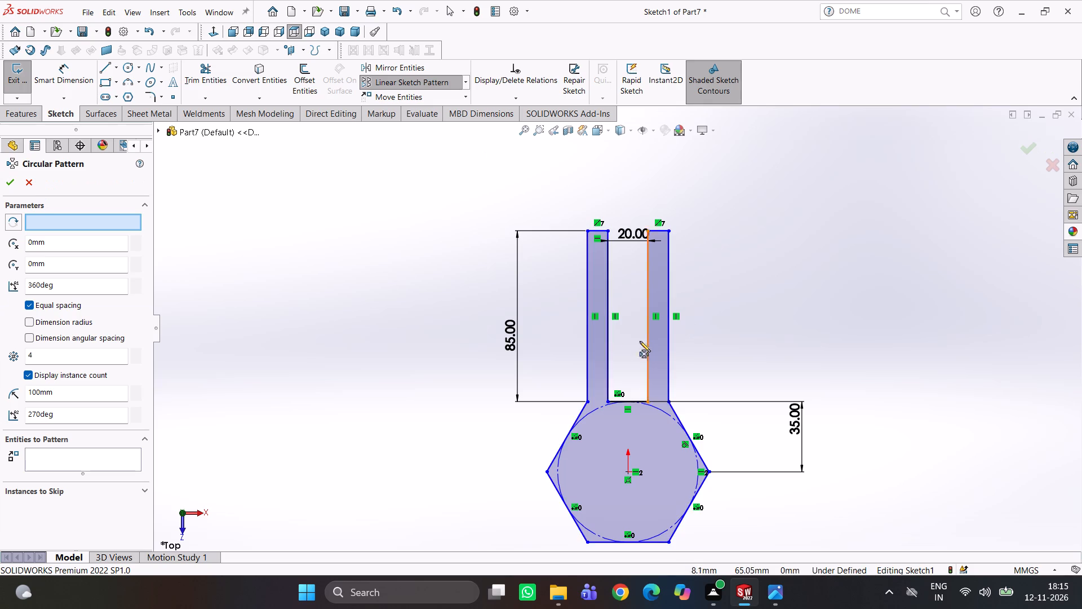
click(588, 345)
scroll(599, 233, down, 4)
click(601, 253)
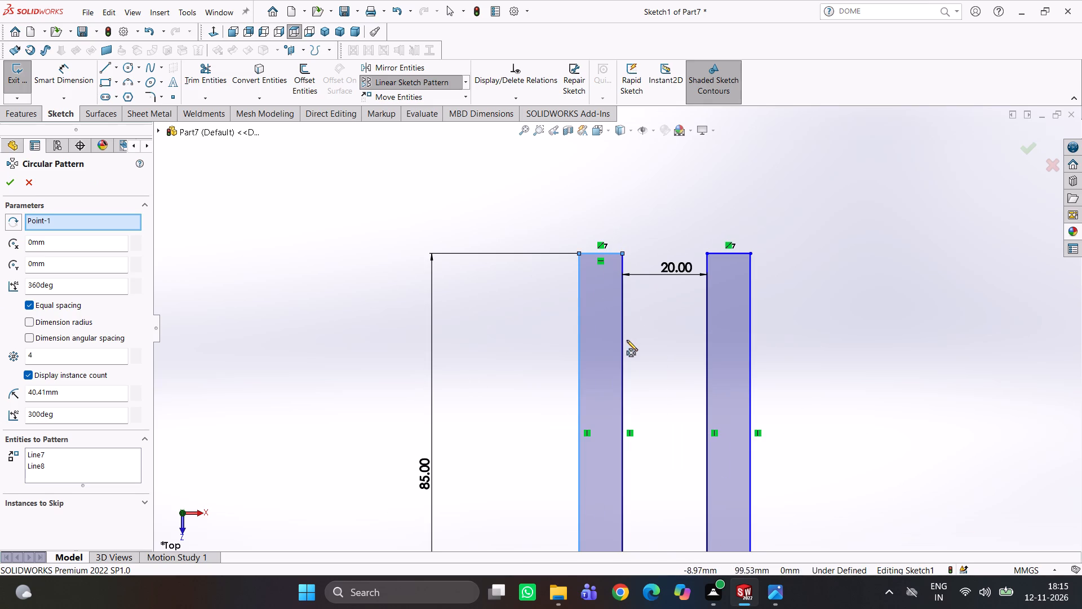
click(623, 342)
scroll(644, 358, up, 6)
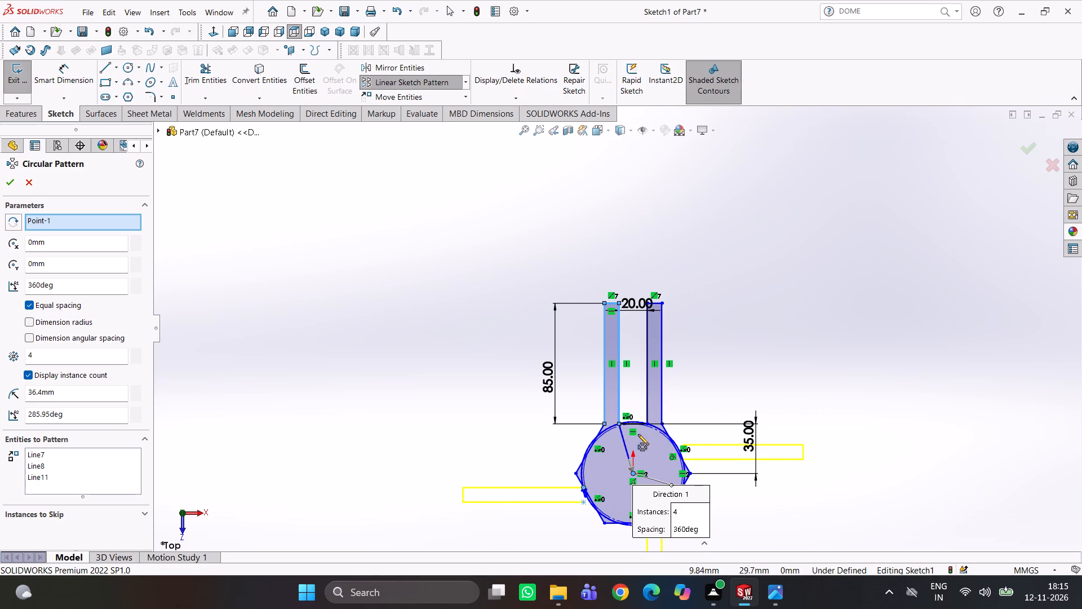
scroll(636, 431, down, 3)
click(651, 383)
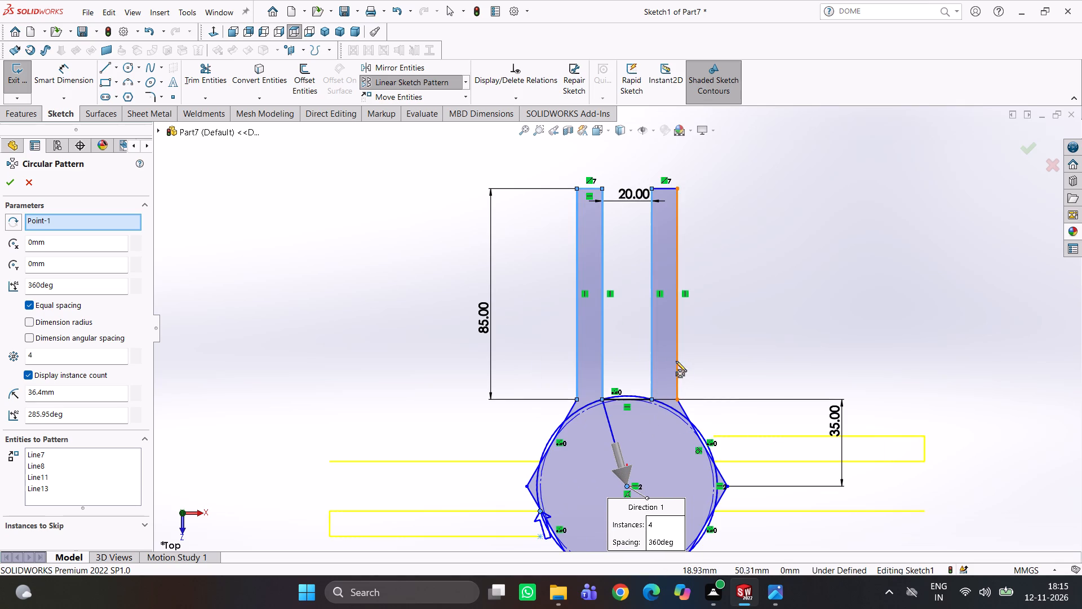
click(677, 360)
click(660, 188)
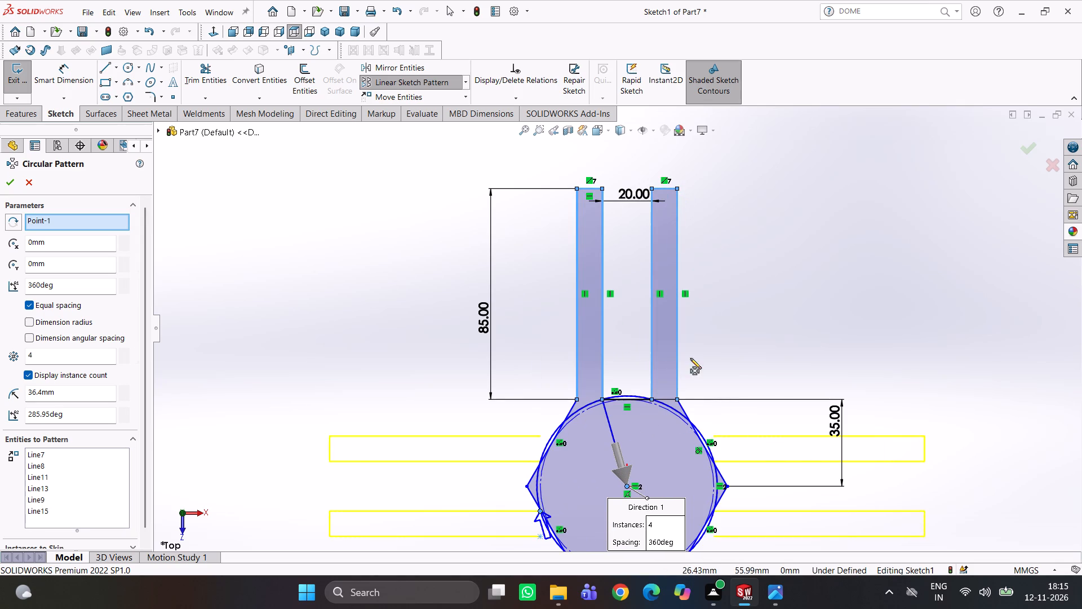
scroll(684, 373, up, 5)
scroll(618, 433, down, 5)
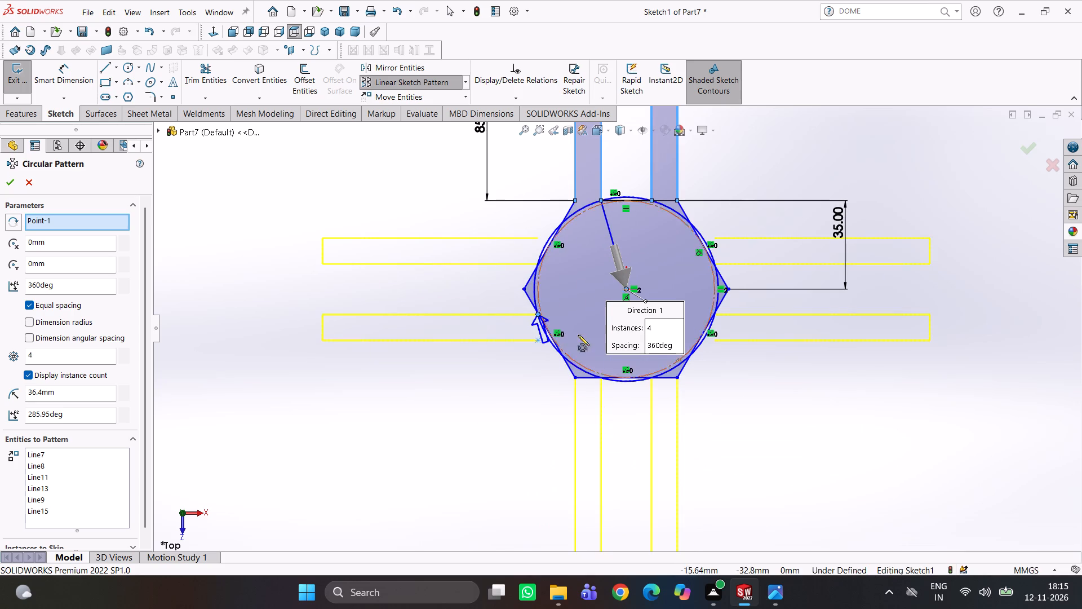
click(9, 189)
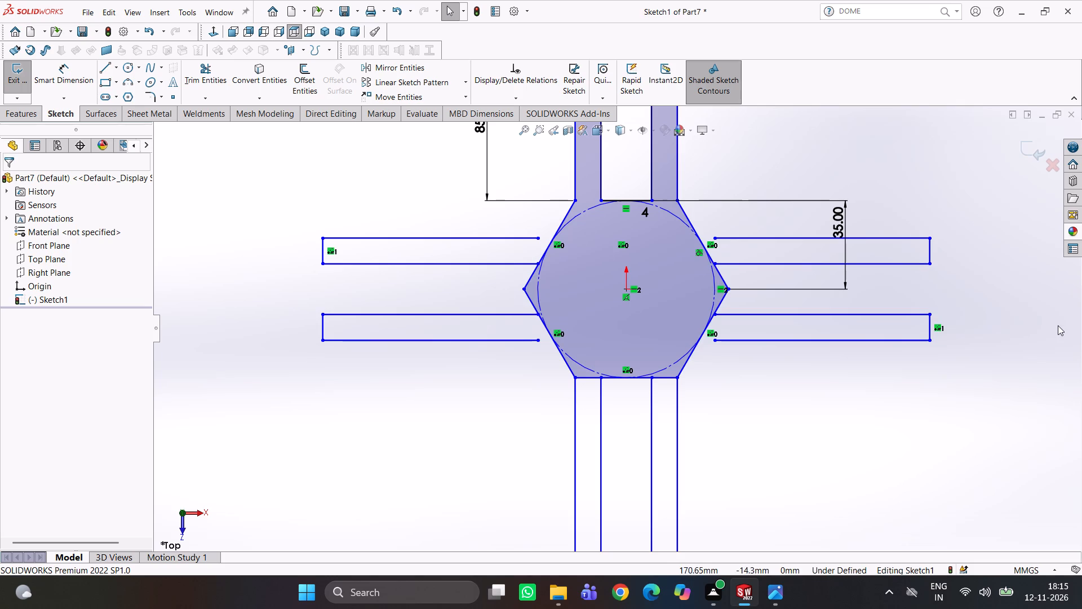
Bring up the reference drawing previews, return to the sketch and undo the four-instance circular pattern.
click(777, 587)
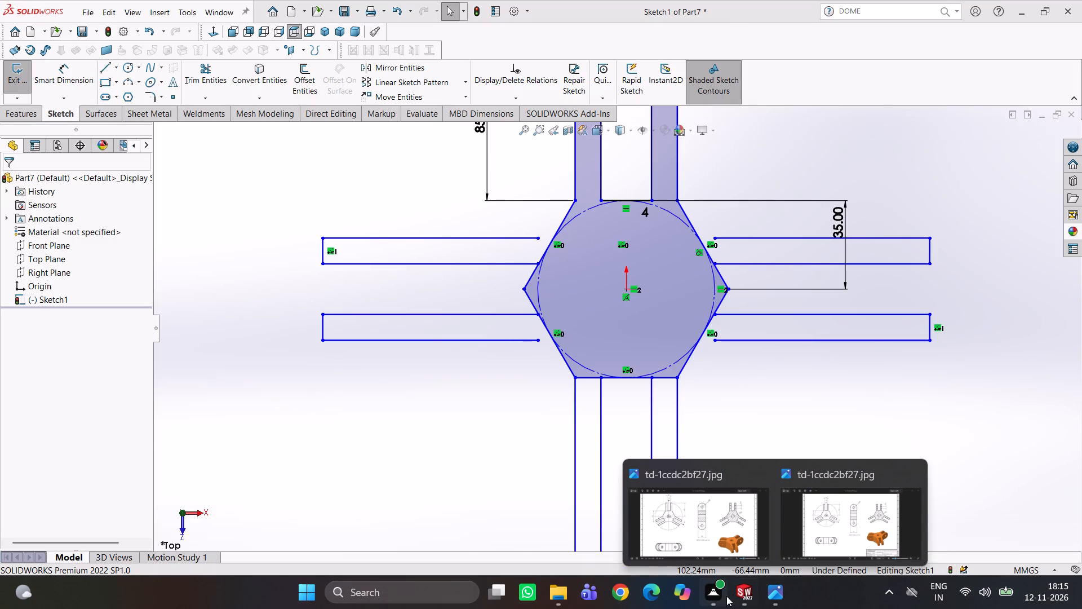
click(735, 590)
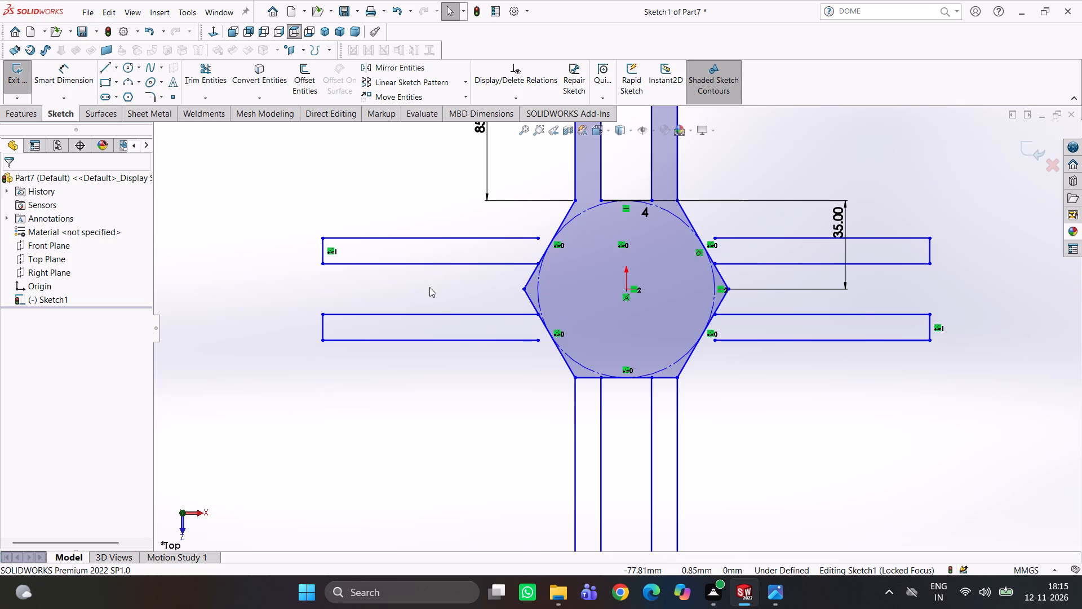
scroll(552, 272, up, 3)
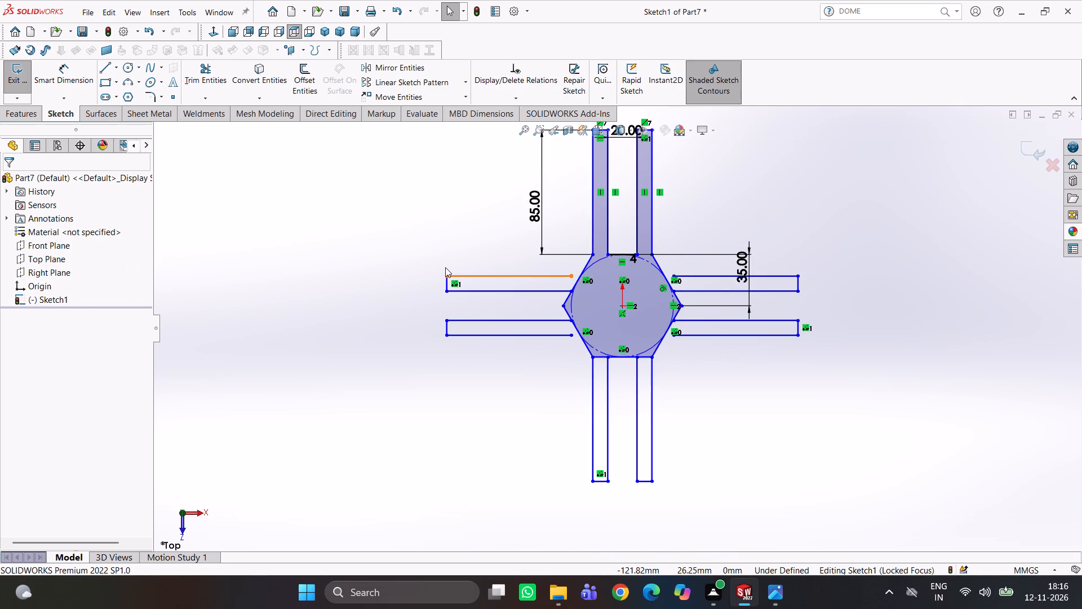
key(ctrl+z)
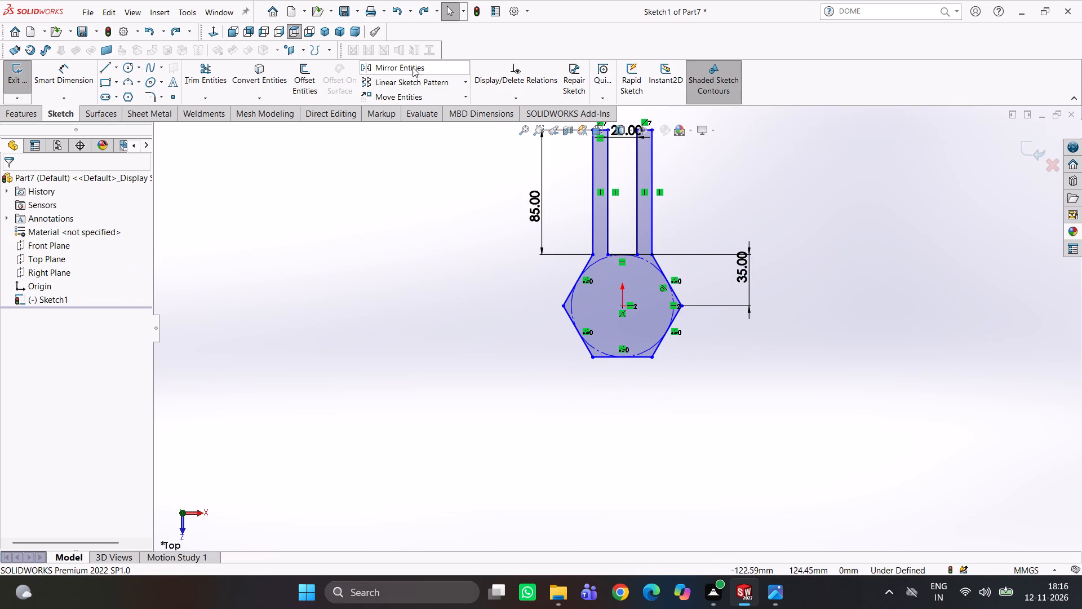
Circular-pattern the prongs' side lines and end lines about the origin with three equally spaced instances over 360 degrees.
click(462, 82)
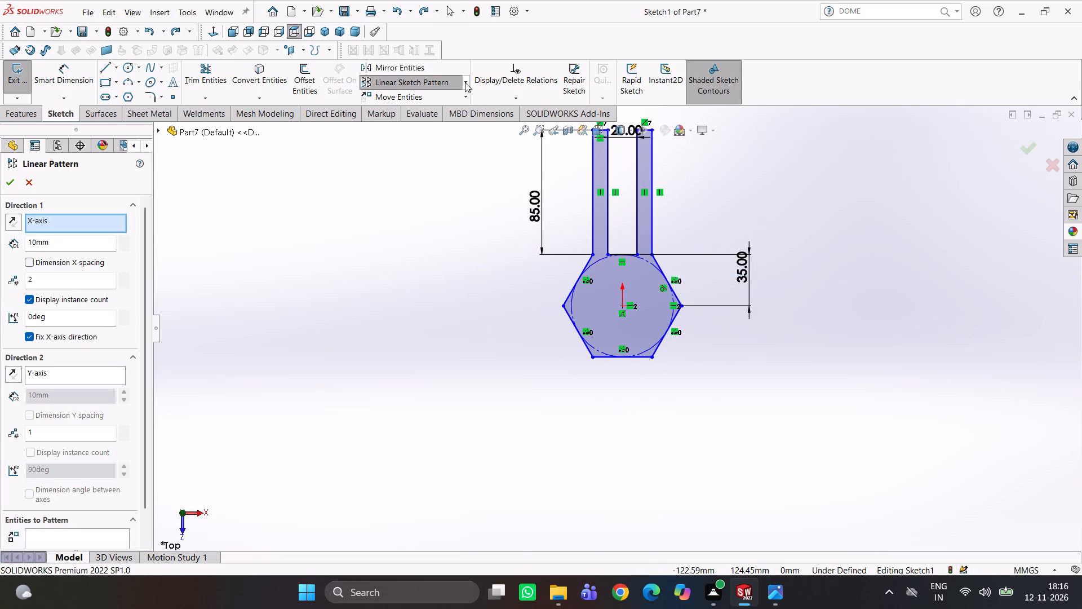
click(465, 82)
click(455, 109)
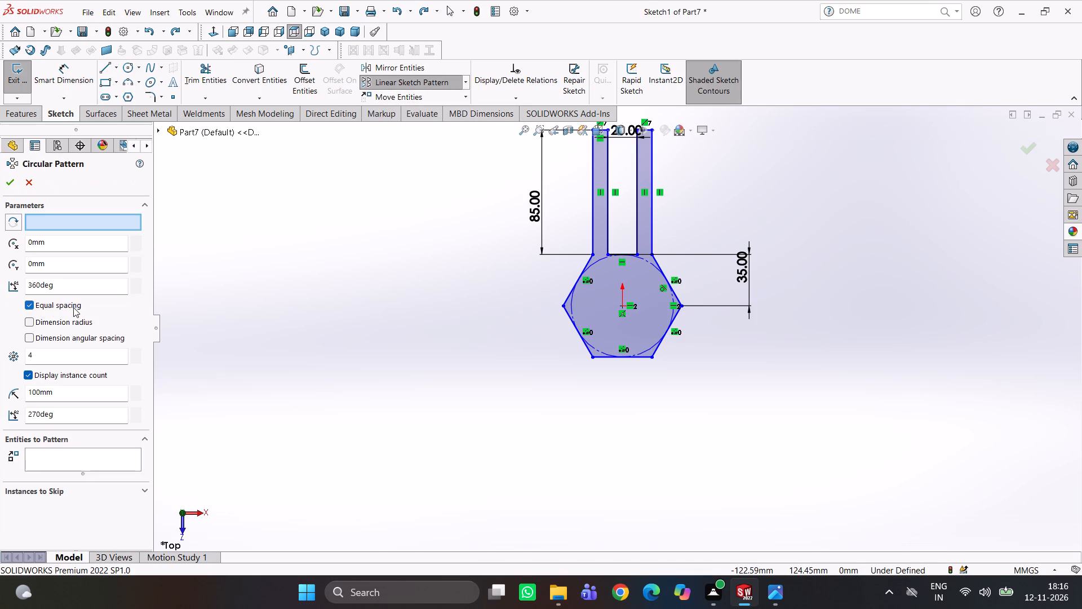
drag(65, 350, 28, 364)
key(3)
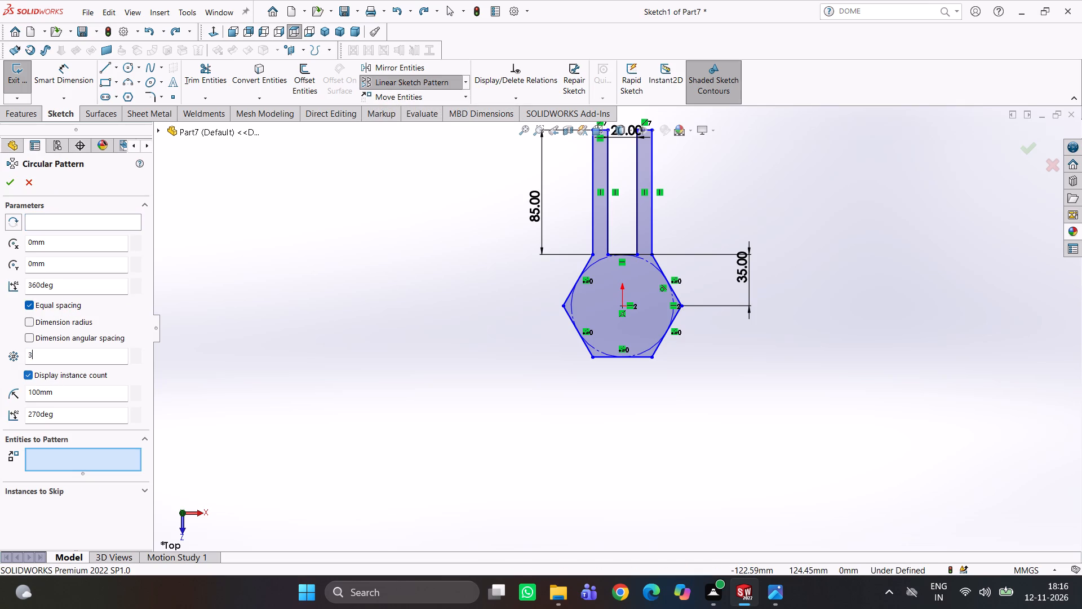
key(Return)
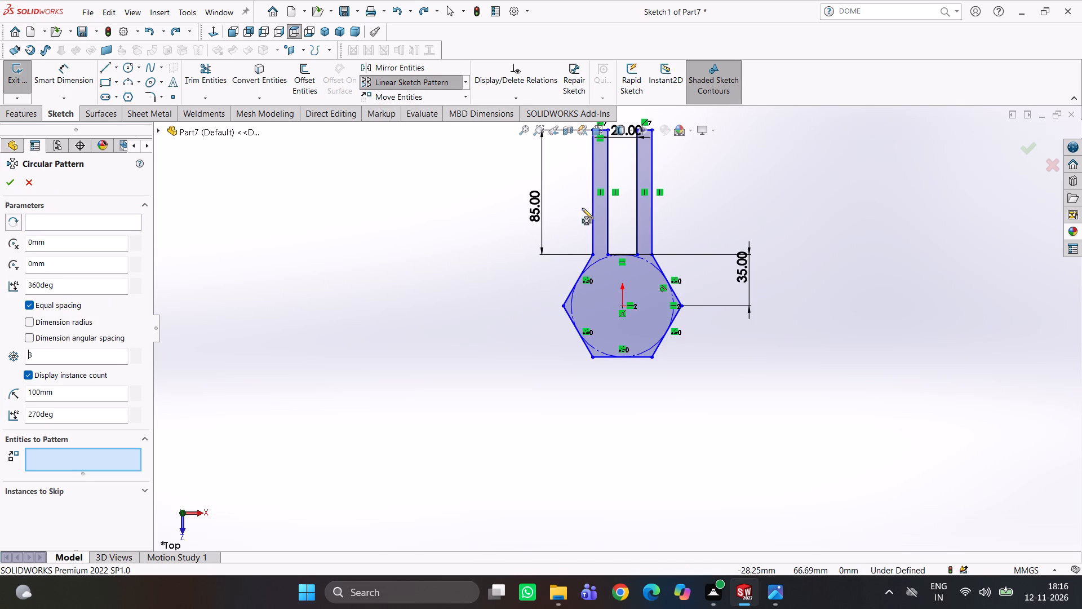
click(593, 201)
click(606, 205)
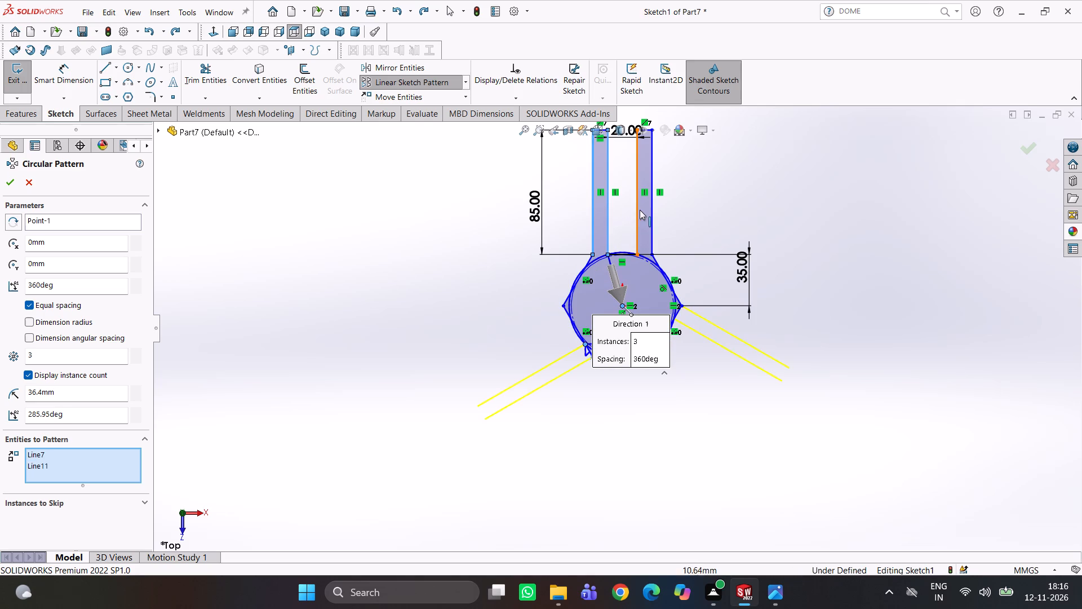
click(636, 210)
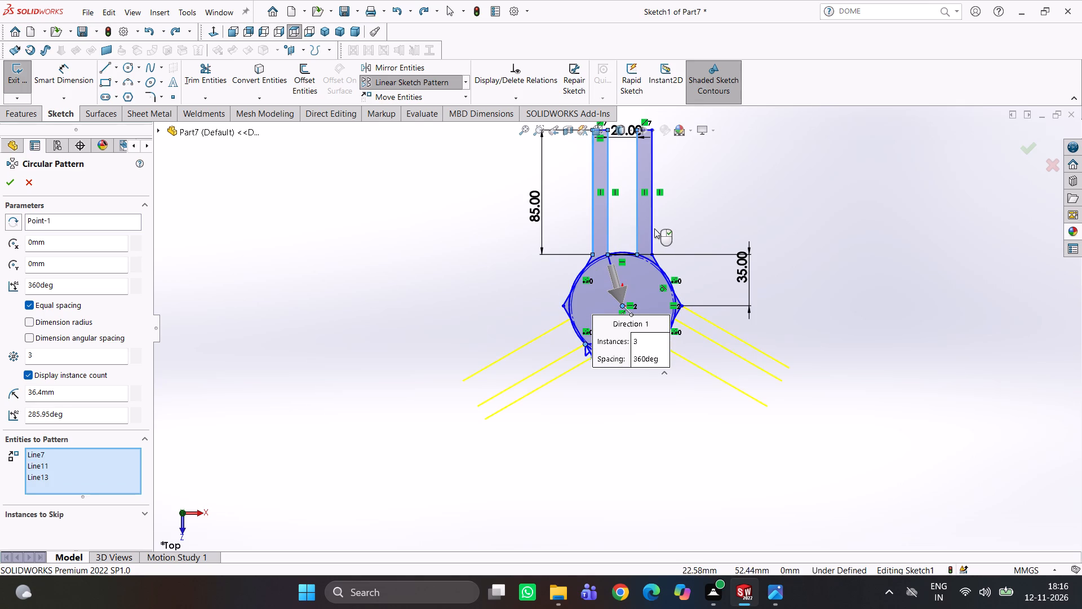
click(653, 228)
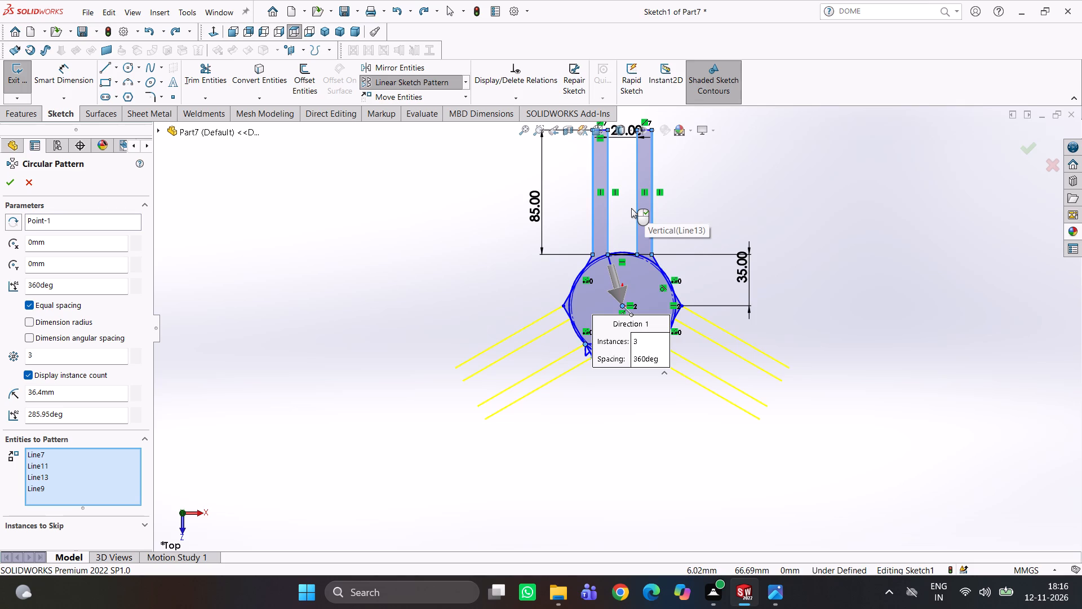
scroll(597, 165, up, 2)
scroll(613, 195, down, 3)
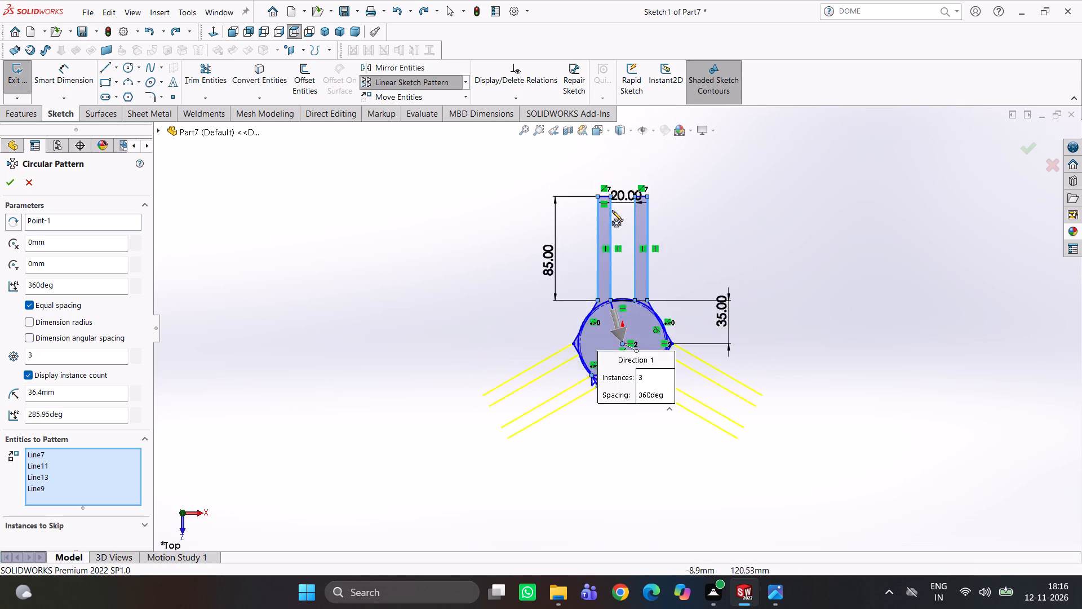
scroll(611, 213, down, 5)
click(596, 223)
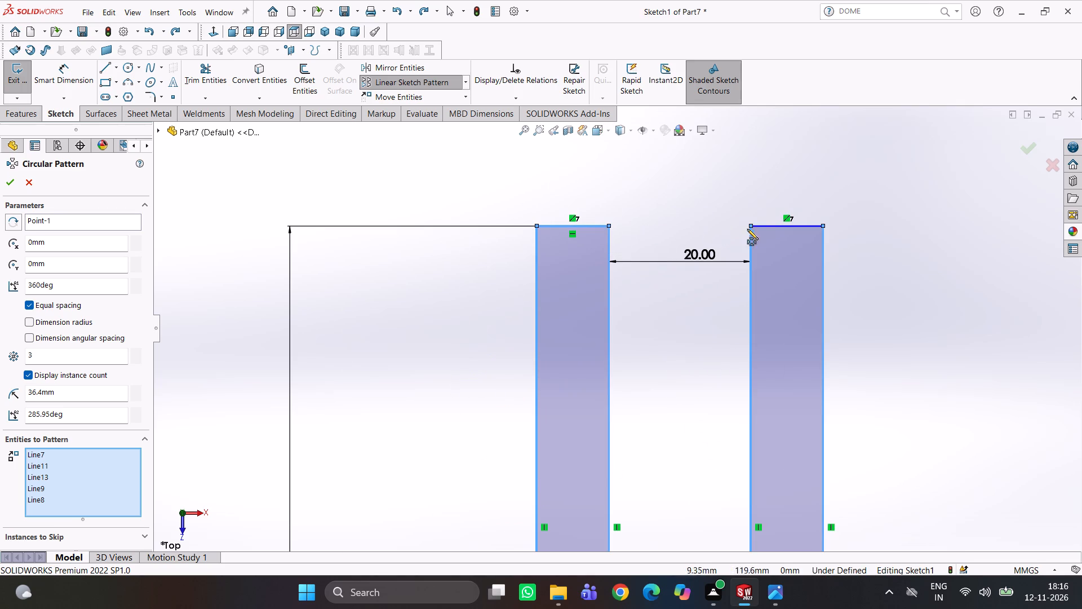
click(762, 227)
scroll(787, 318, up, 8)
scroll(654, 416, up, 3)
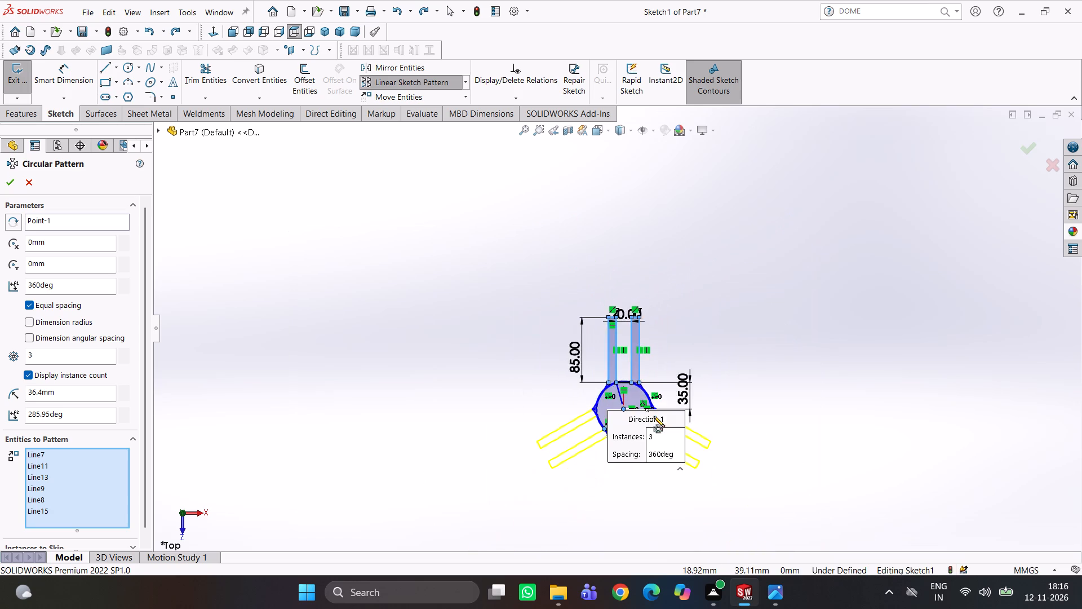
scroll(623, 458, down, 3)
click(13, 182)
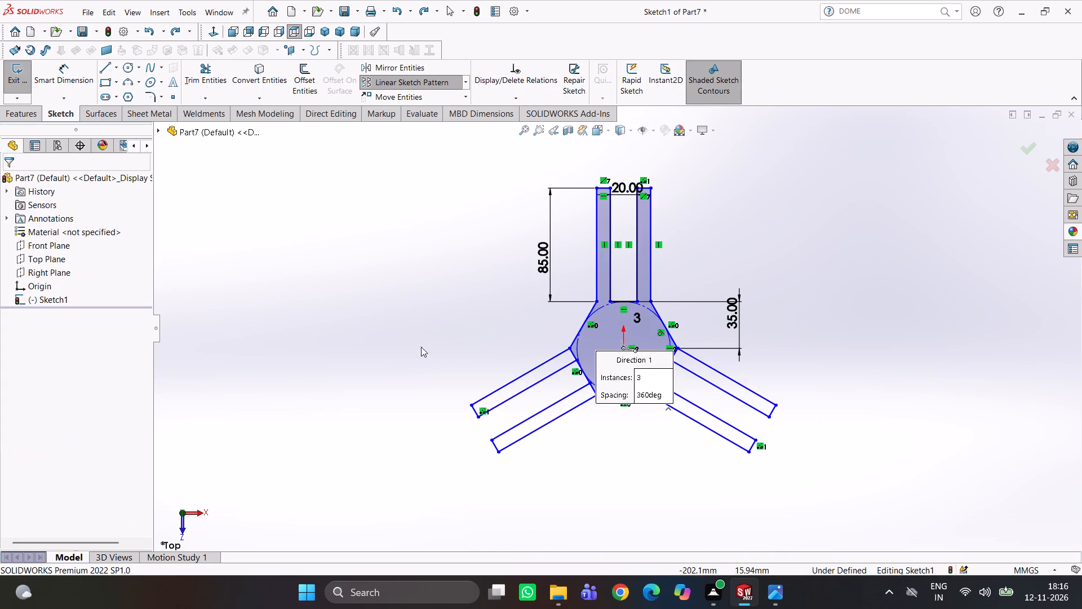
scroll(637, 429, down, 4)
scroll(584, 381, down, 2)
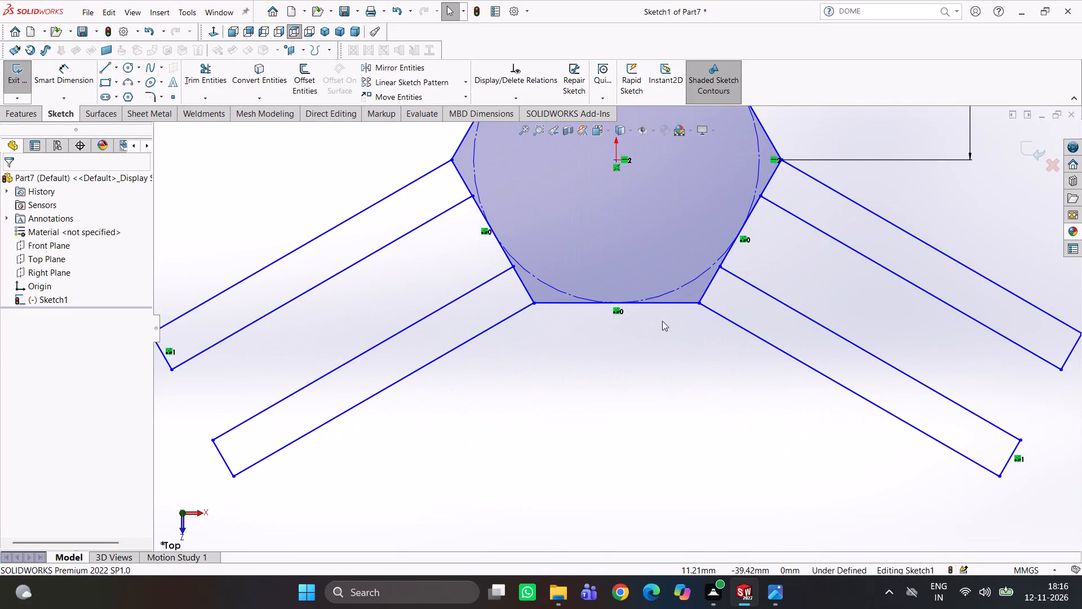
Trim away the four hexagon edge segments closing the roots of the lower-left and lower-right arms' prongs.
scroll(654, 331, up, 7)
click(194, 74)
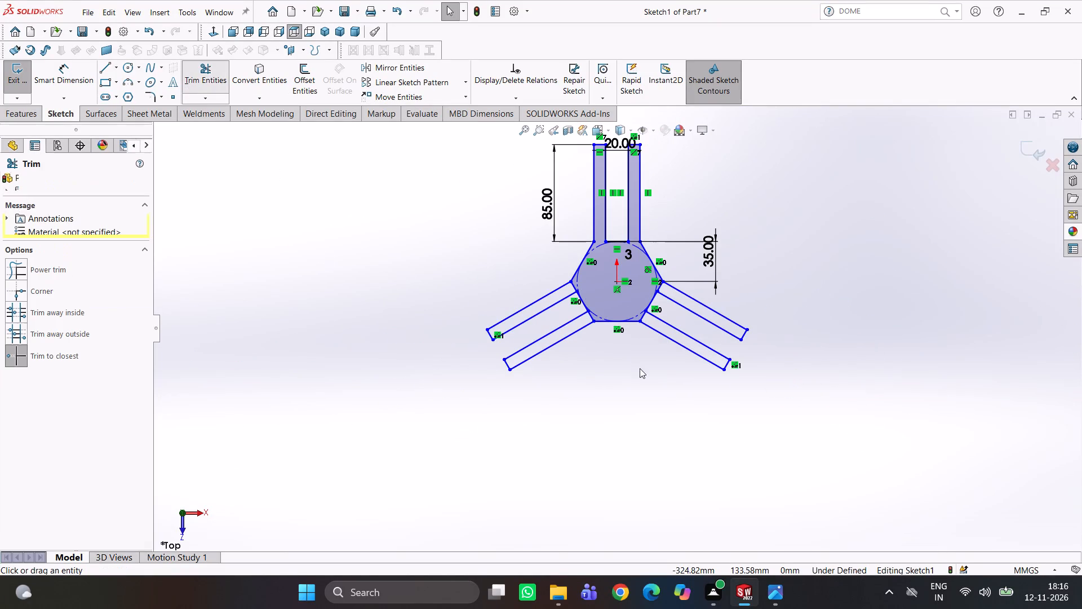
scroll(583, 319, down, 8)
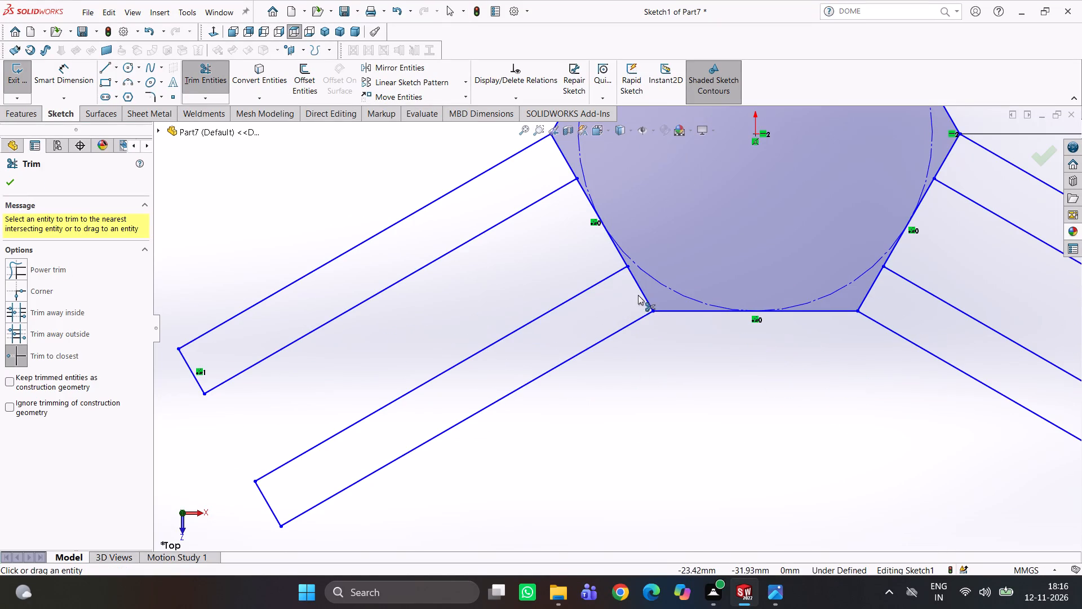
click(640, 293)
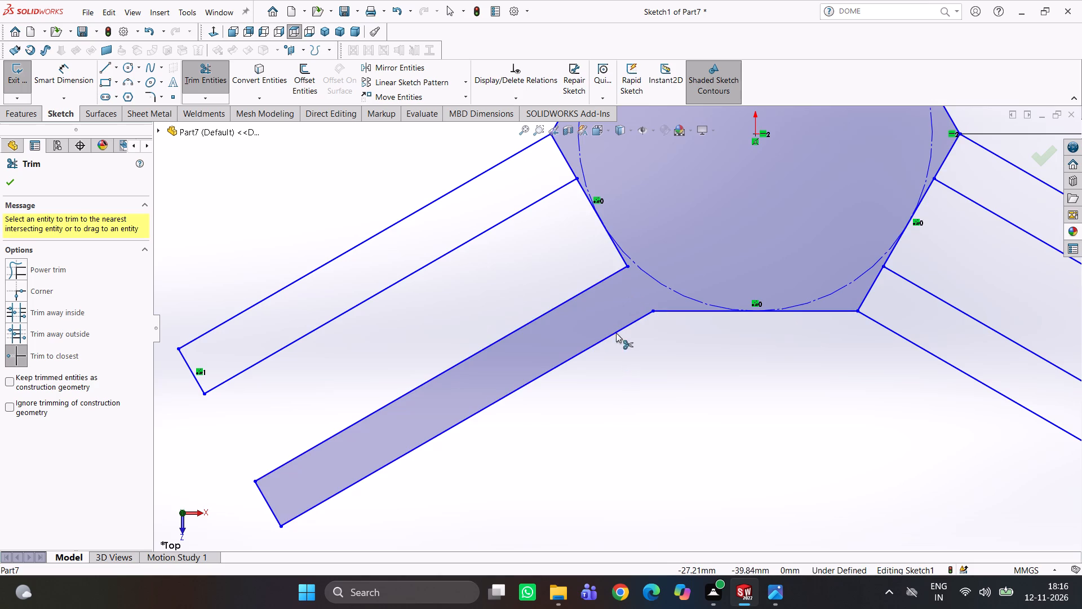
click(568, 165)
scroll(676, 229, up, 3)
scroll(801, 304, down, 2)
click(729, 308)
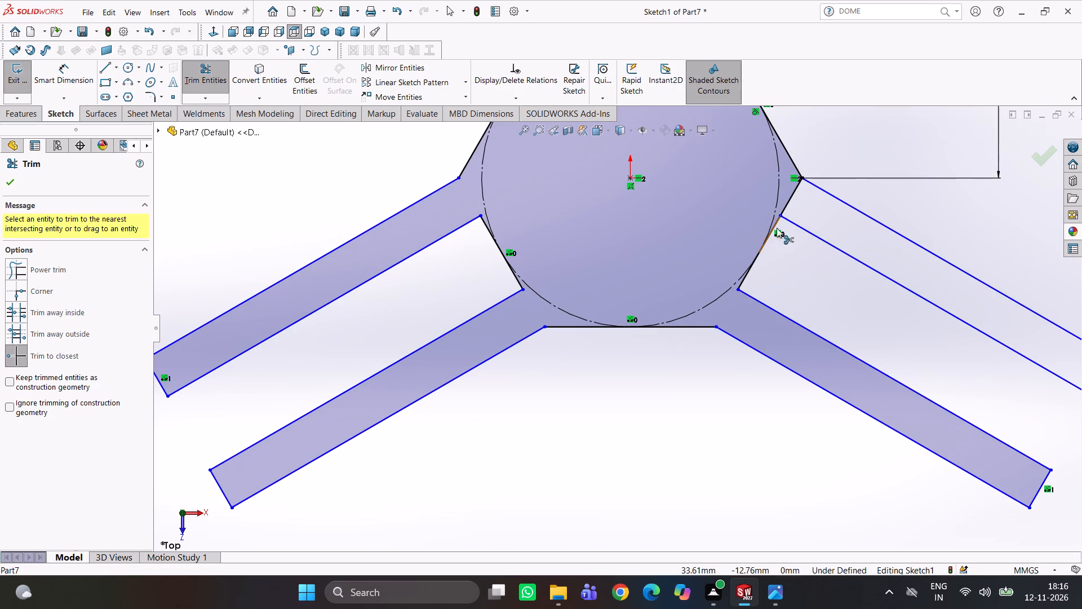
click(788, 203)
scroll(795, 273, up, 3)
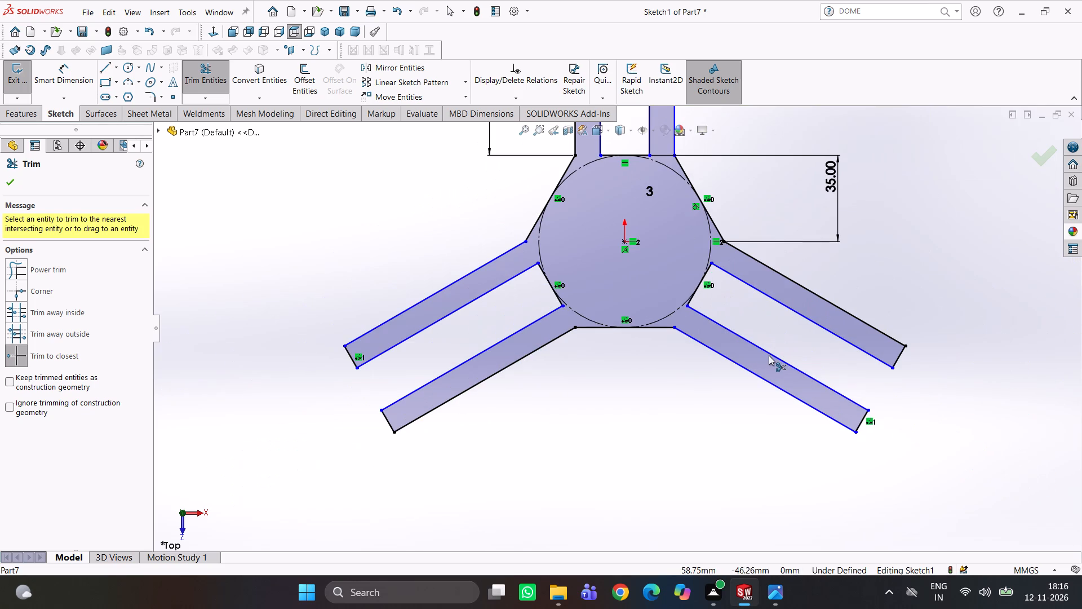
scroll(787, 429, up, 3)
click(808, 306)
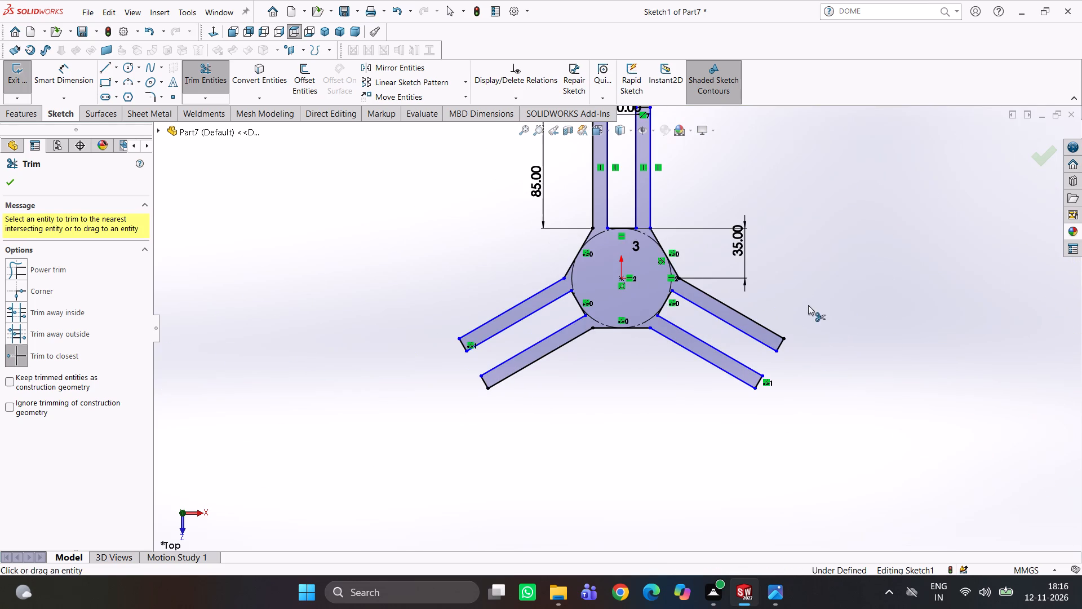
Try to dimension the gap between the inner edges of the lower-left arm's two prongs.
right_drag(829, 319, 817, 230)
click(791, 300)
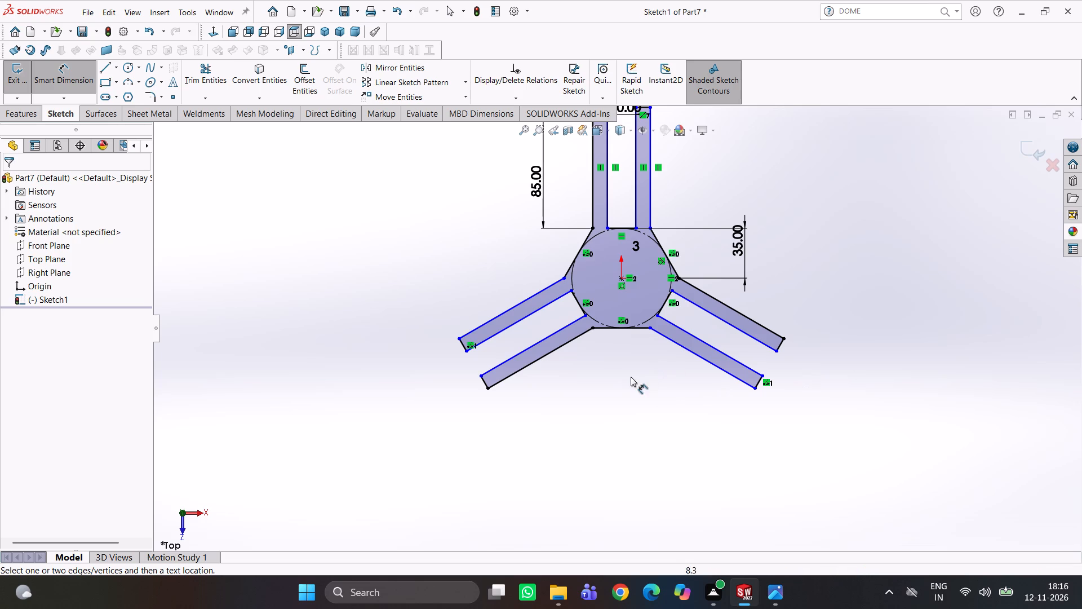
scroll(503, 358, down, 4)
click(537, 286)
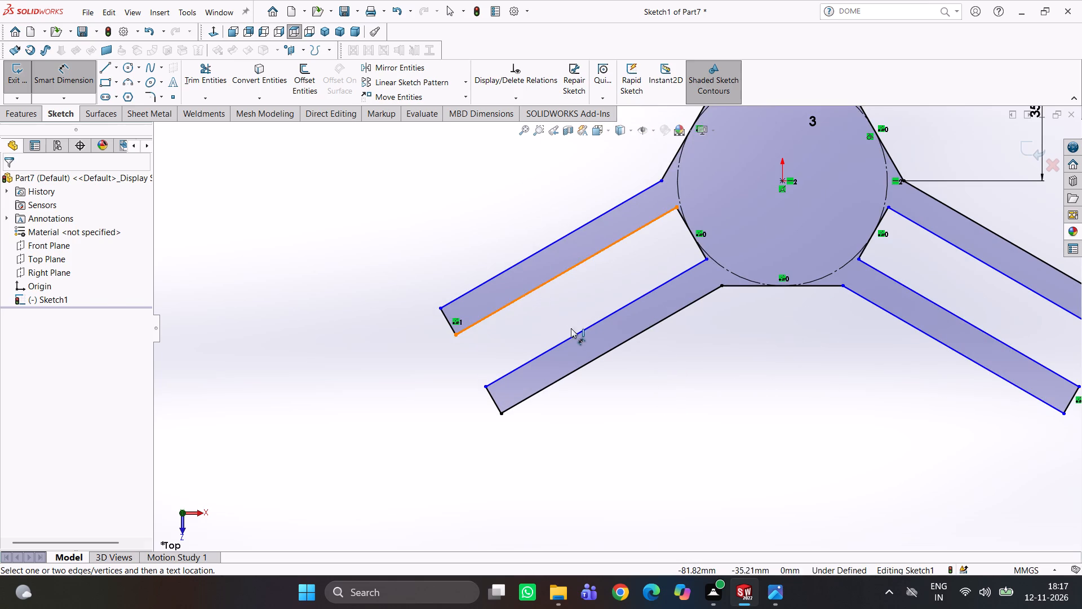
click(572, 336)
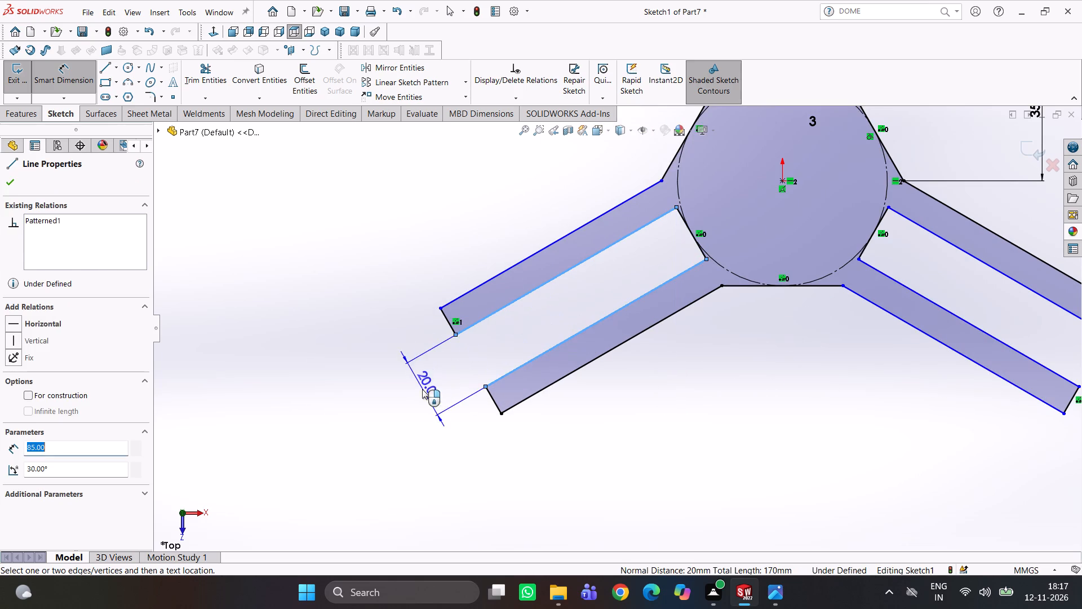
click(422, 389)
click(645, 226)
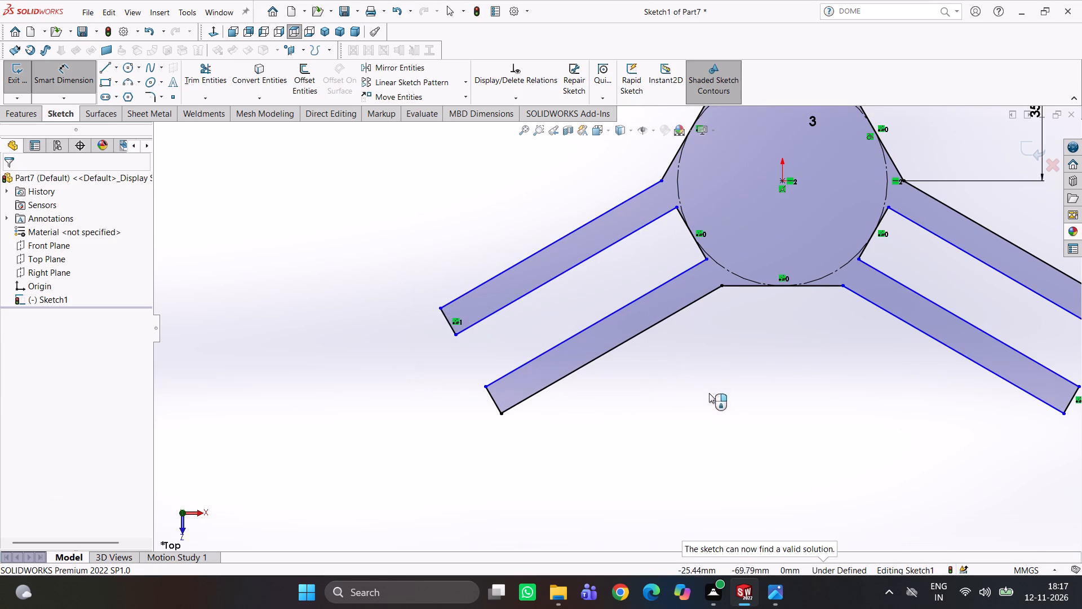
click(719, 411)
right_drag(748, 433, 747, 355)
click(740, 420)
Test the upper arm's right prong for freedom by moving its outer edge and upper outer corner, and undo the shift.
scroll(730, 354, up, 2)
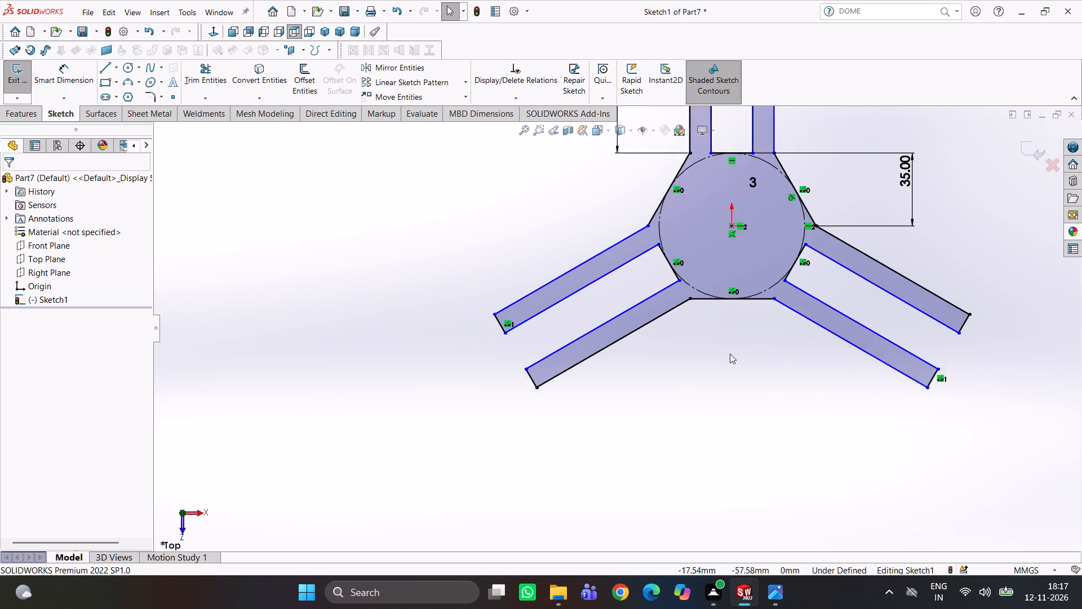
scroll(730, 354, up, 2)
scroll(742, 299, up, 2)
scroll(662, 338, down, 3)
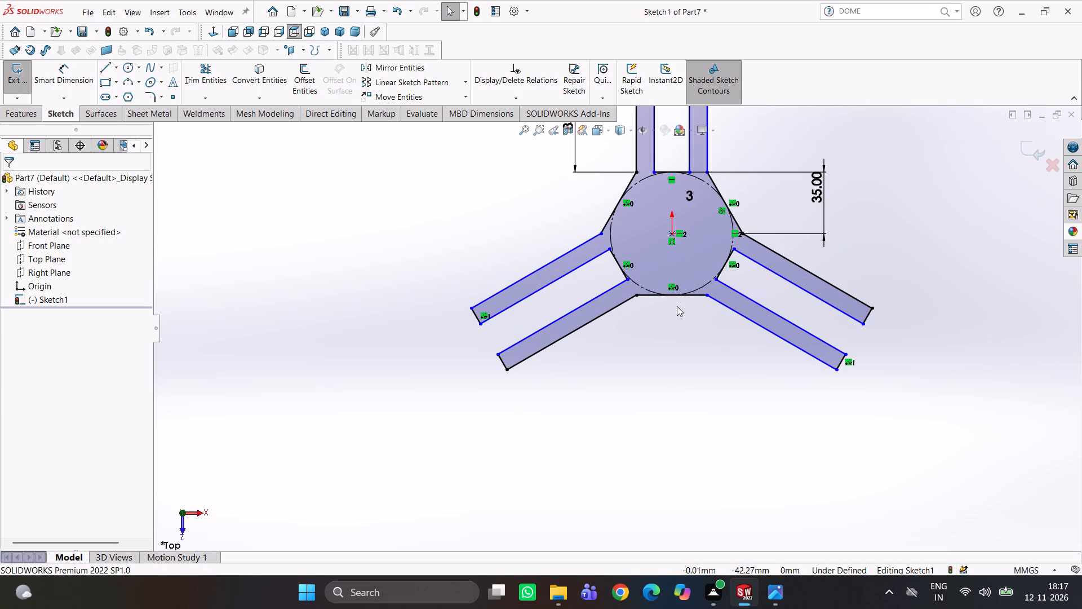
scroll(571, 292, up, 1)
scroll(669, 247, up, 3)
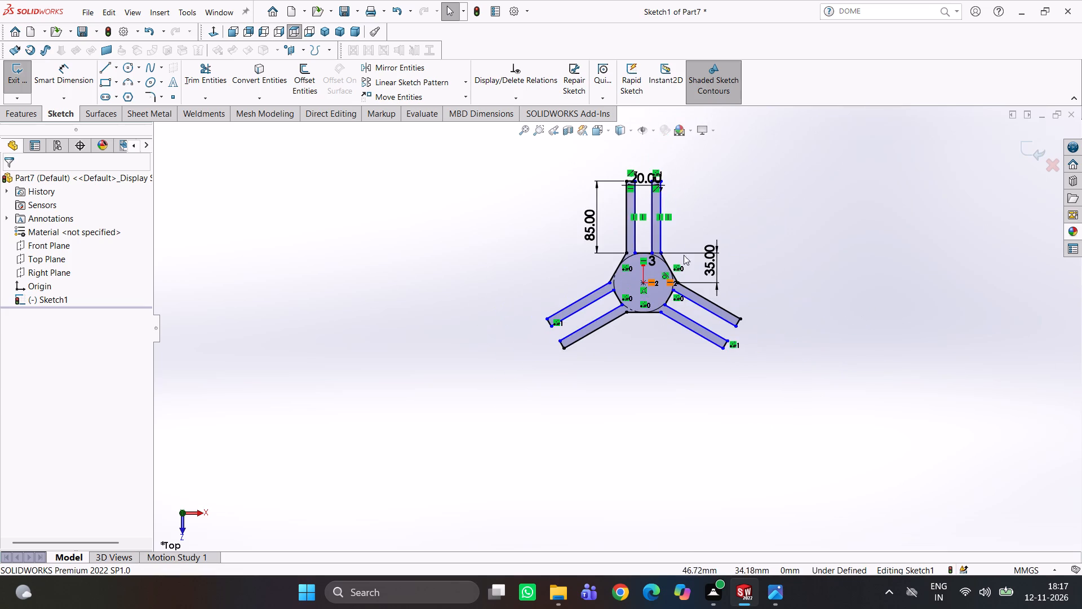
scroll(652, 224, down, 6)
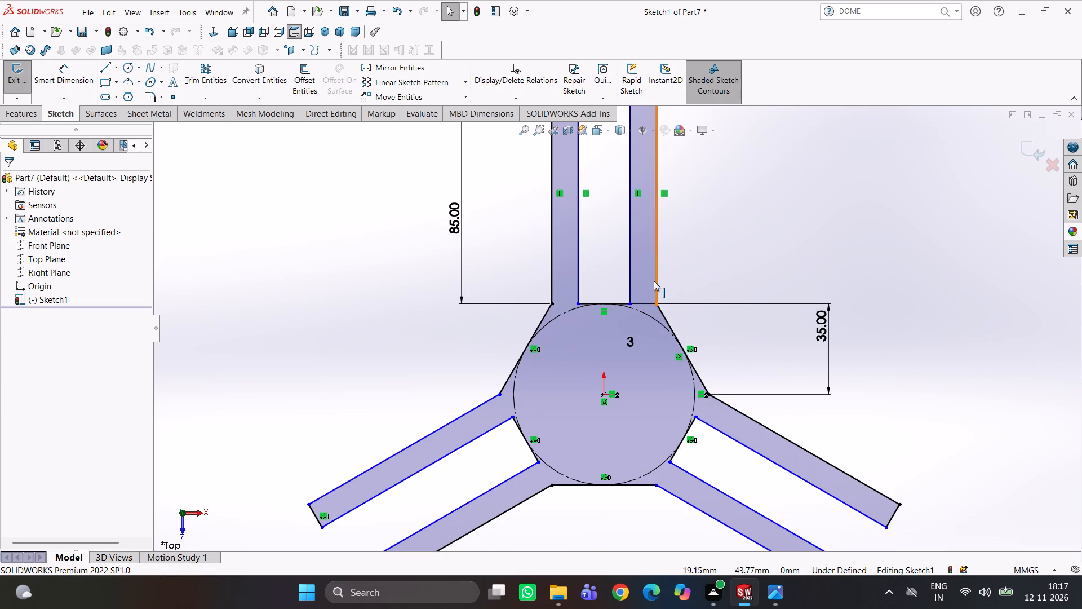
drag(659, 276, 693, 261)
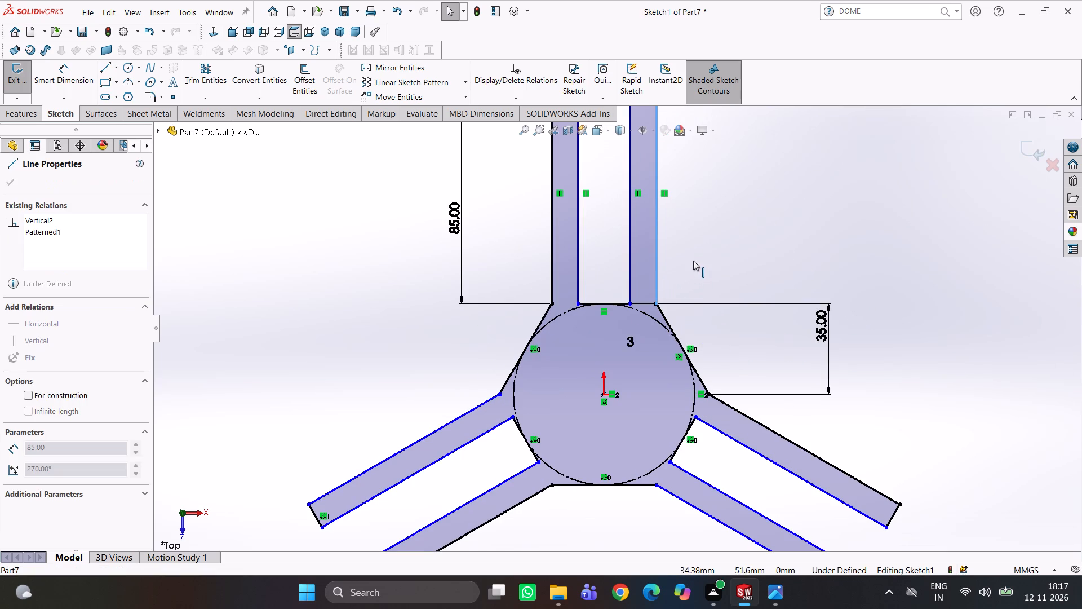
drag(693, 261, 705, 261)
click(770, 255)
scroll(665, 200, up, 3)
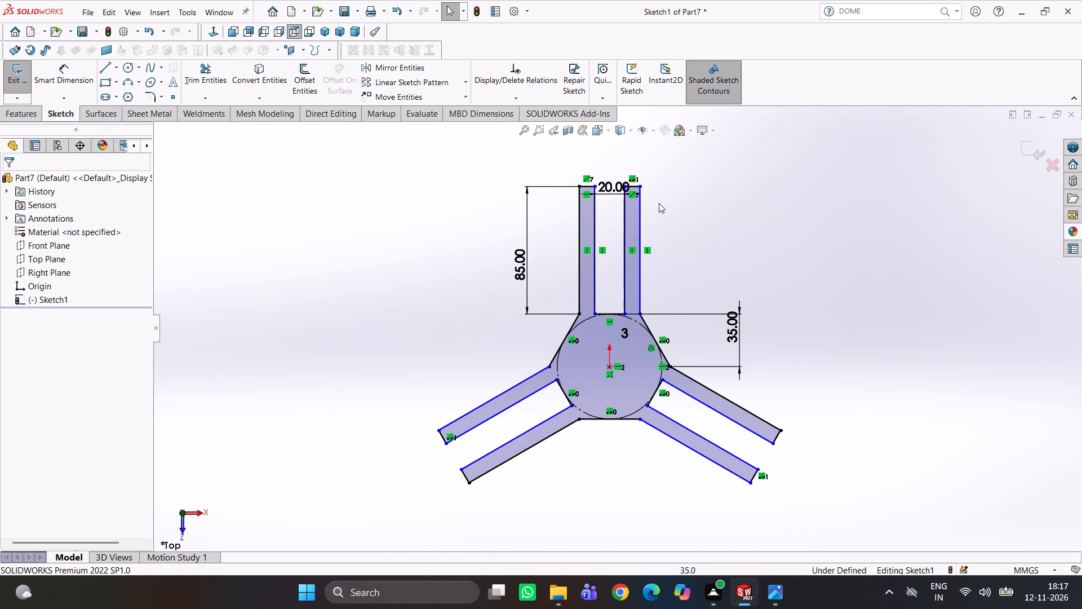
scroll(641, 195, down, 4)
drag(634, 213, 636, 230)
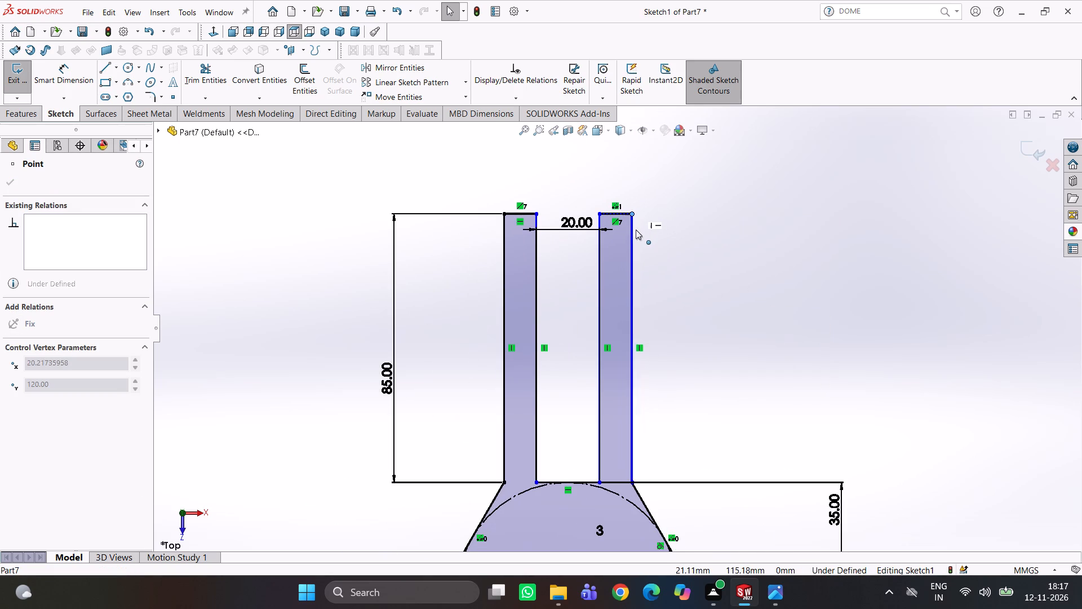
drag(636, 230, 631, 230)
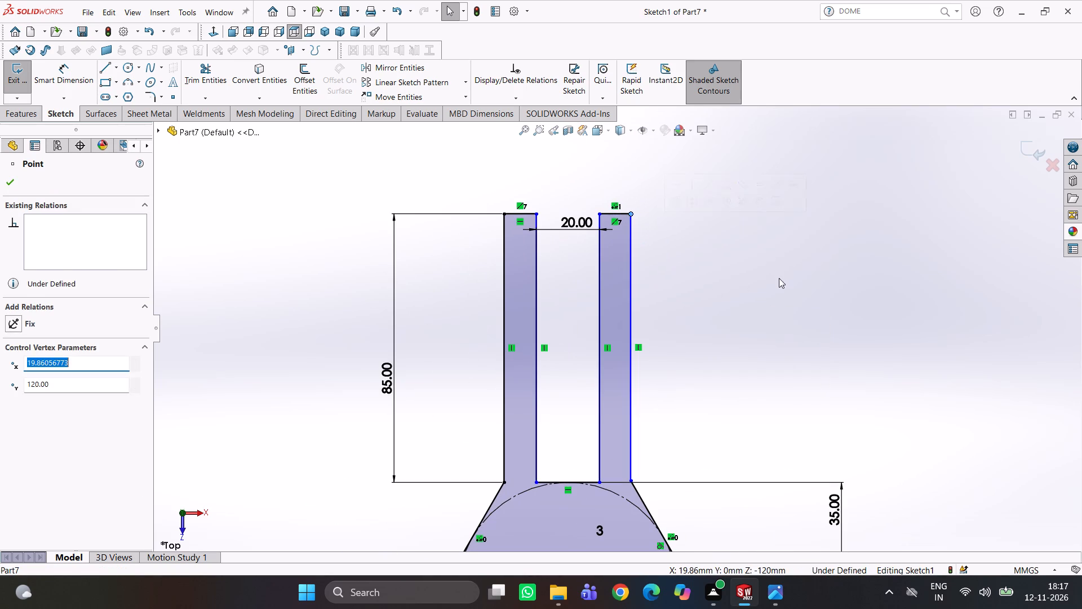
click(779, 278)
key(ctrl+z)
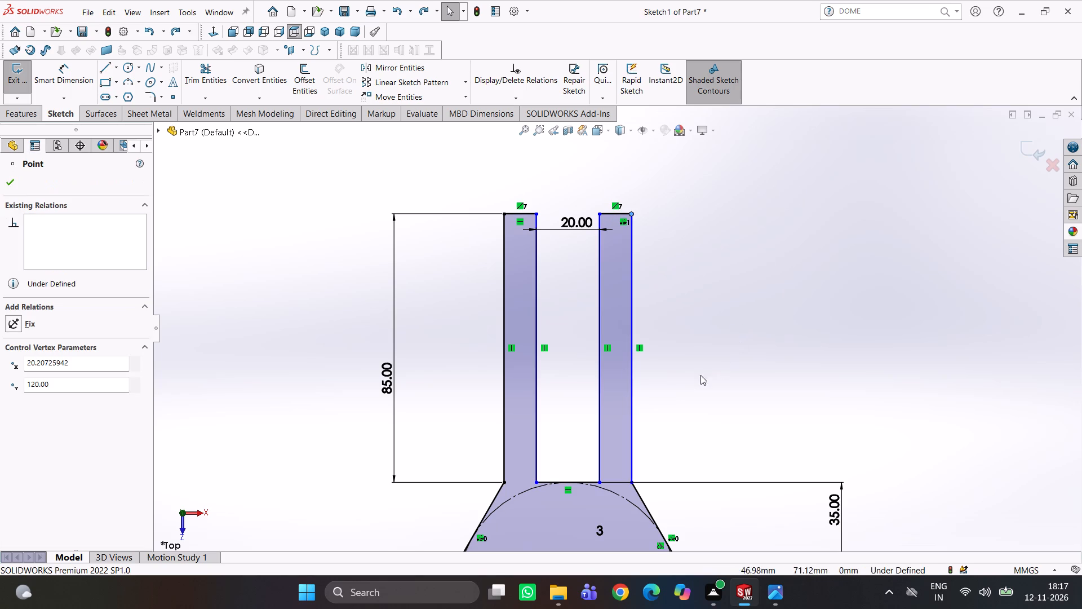
Add a Horizontal relation between the upper slot's bottom-left corner and the right prong's outer root point on the hub.
scroll(623, 492, down, 3)
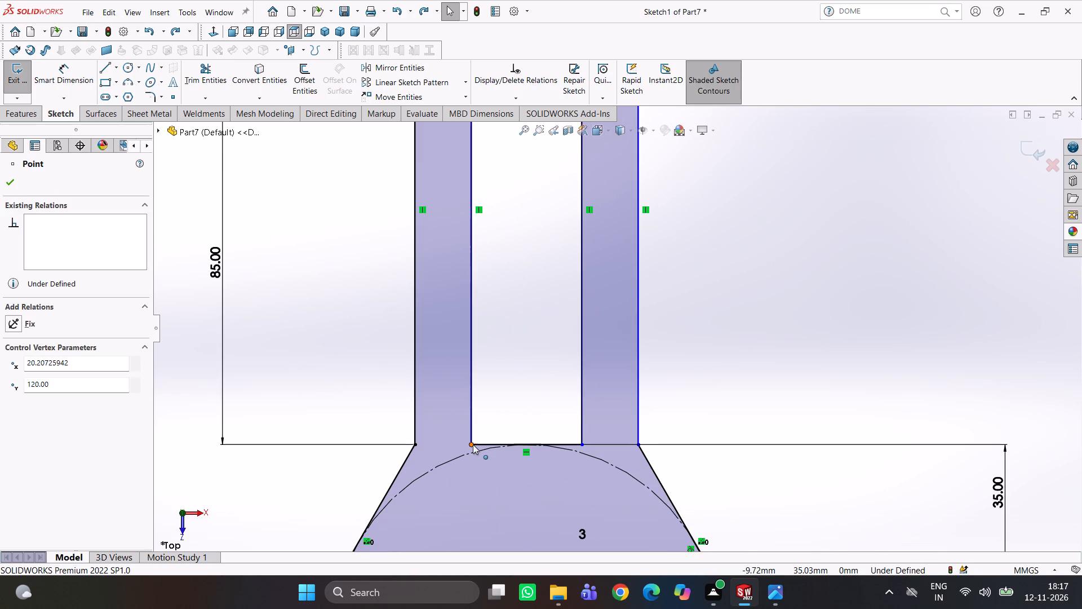
click(473, 444)
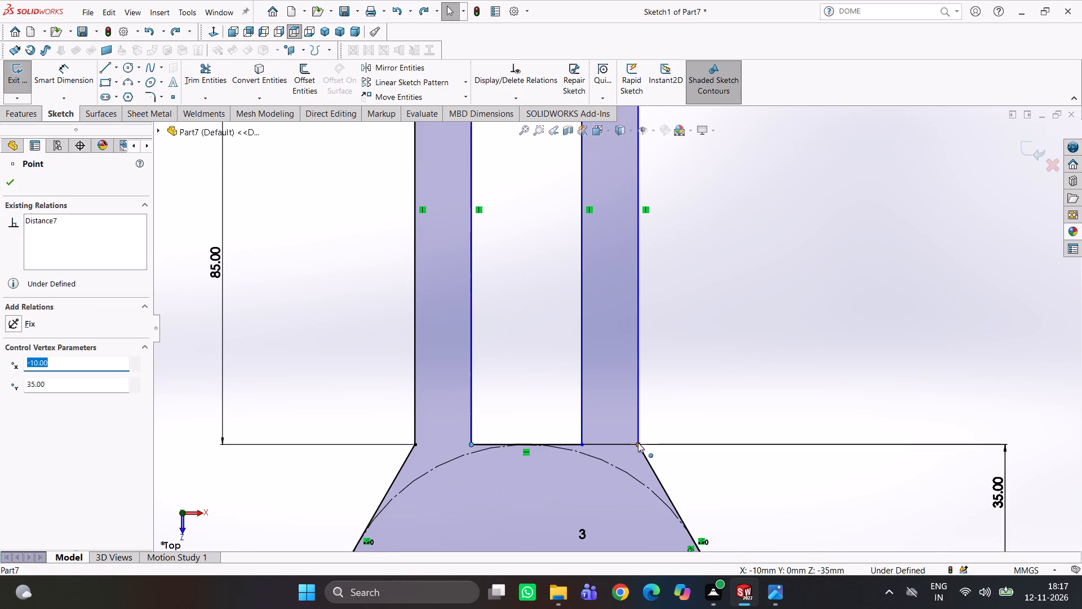
ctrl+click(638, 443)
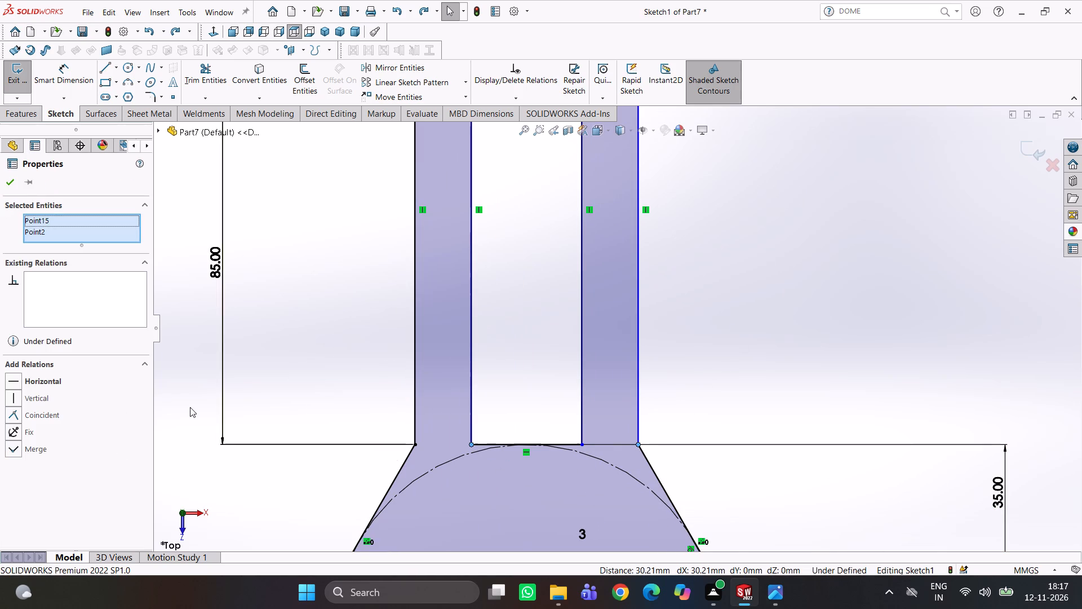
click(58, 381)
scroll(413, 411, up, 4)
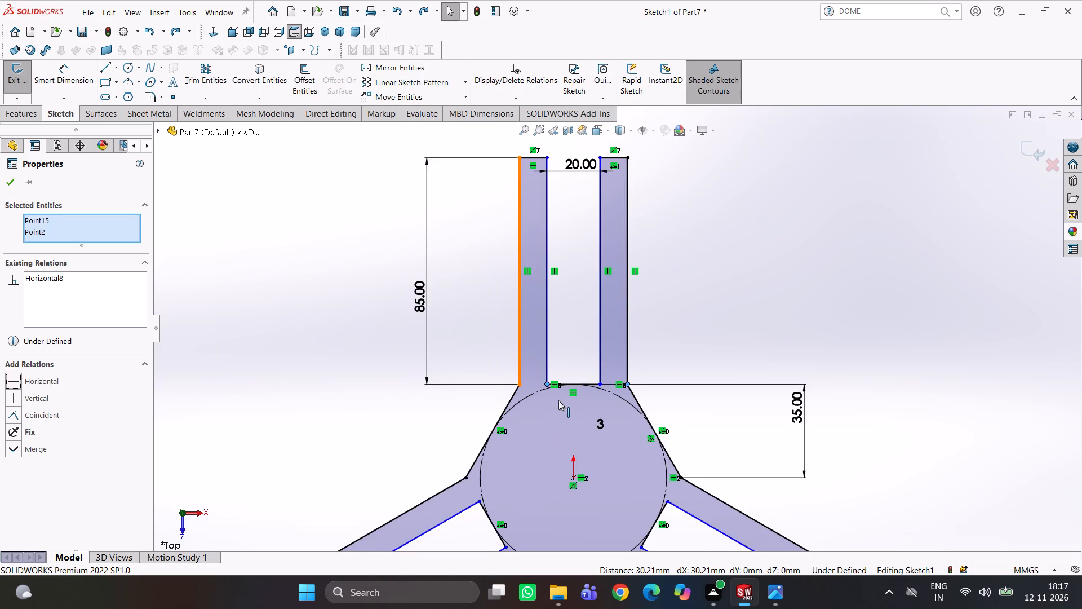
scroll(560, 392, down, 4)
click(571, 296)
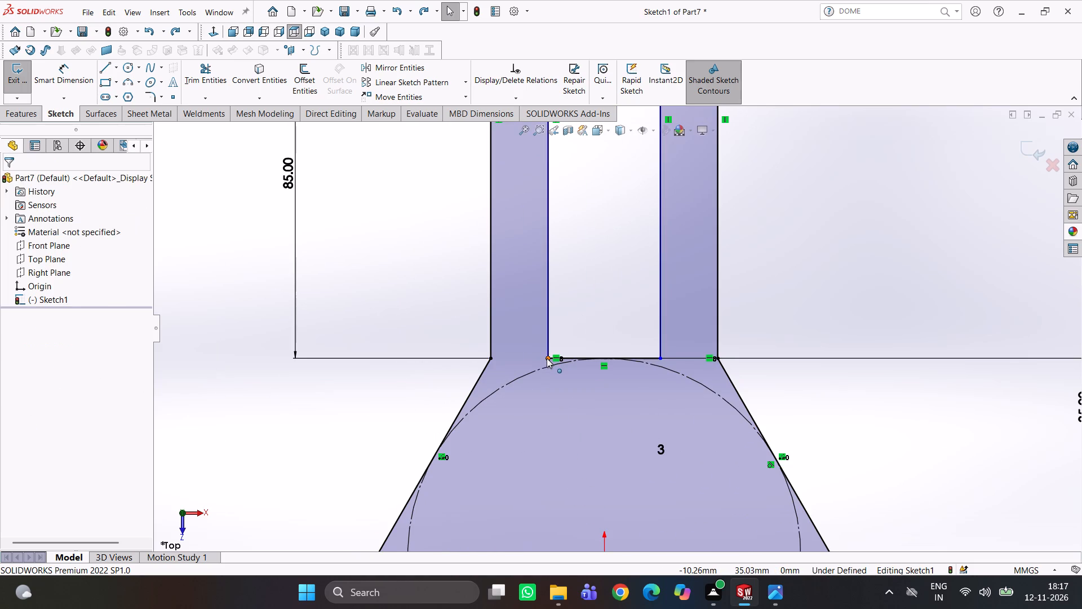
Add a Horizontal relation between the two bottom corners of the upper arm's slot.
ctrl+click(547, 358)
ctrl+click(658, 358)
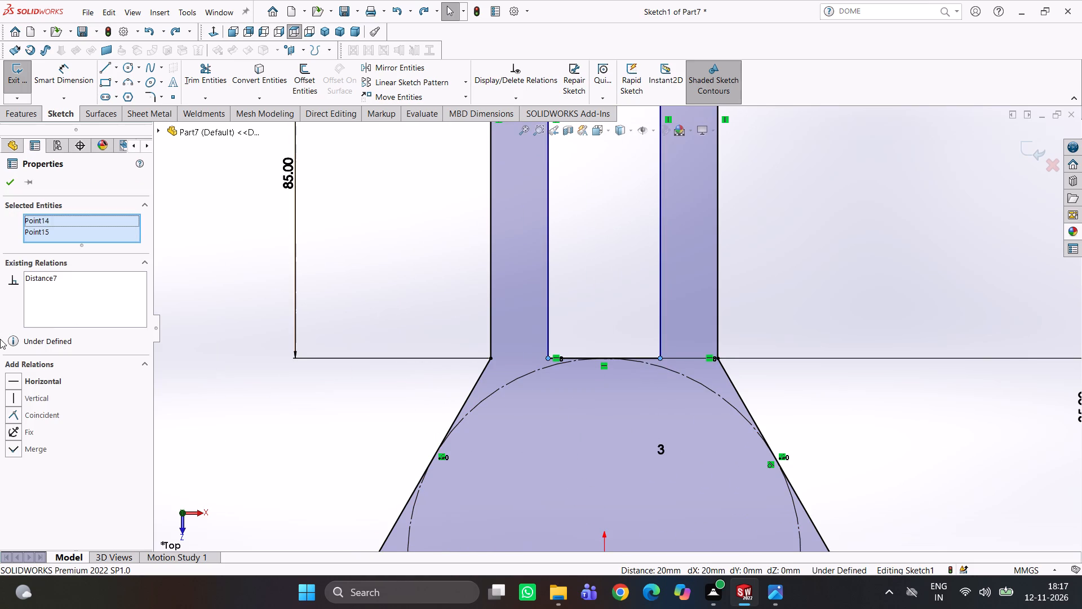
click(29, 381)
click(307, 374)
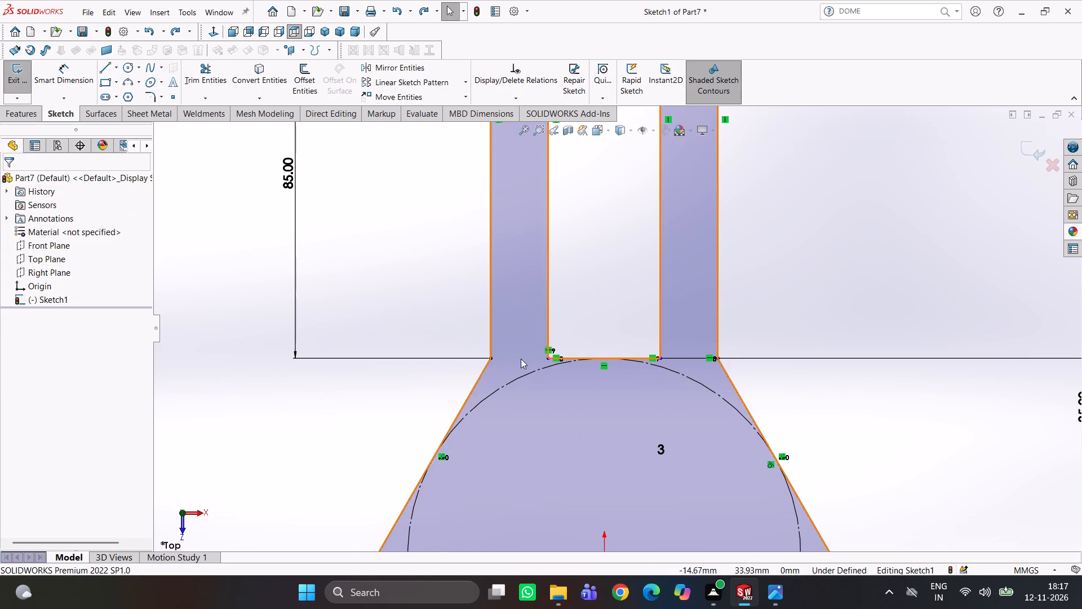
Add a Horizontal relation between the left prong's outer root point and the upper slot's bottom-left corner.
ctrl+click(493, 358)
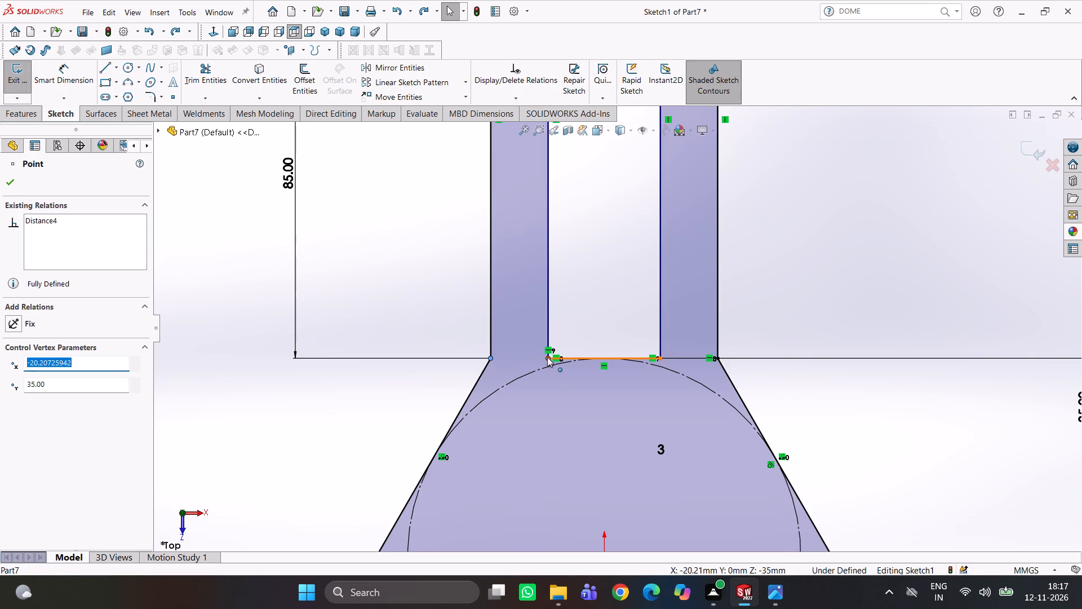
ctrl+click(548, 359)
click(19, 379)
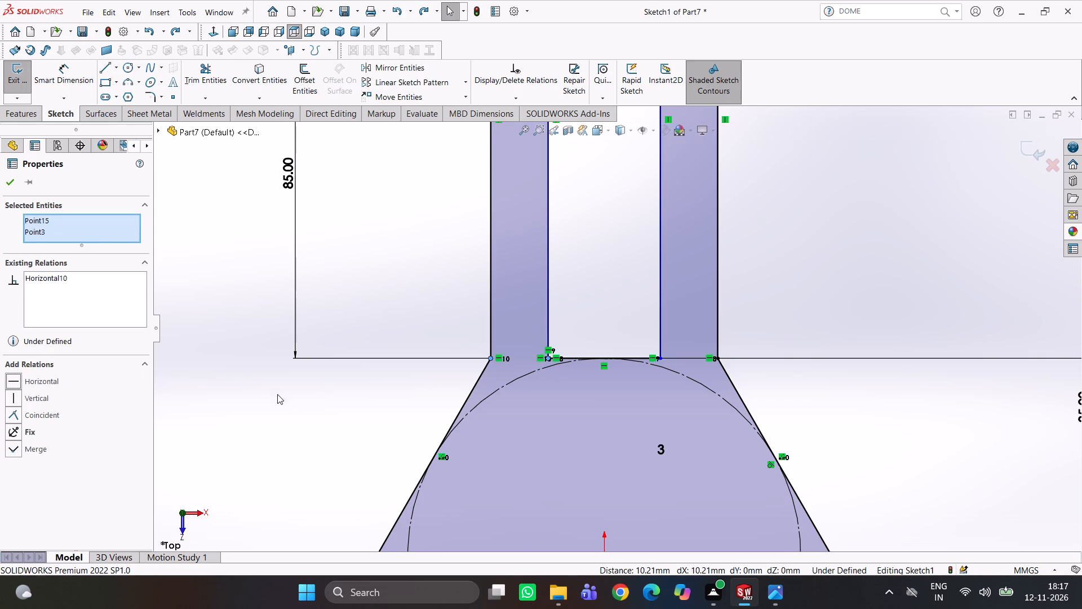
click(277, 396)
Check the lower-right arm's slot corner and inner prong edge for remaining freedom of movement.
scroll(329, 413, up, 5)
scroll(429, 443, up, 4)
scroll(584, 435, down, 4)
scroll(779, 283, down, 2)
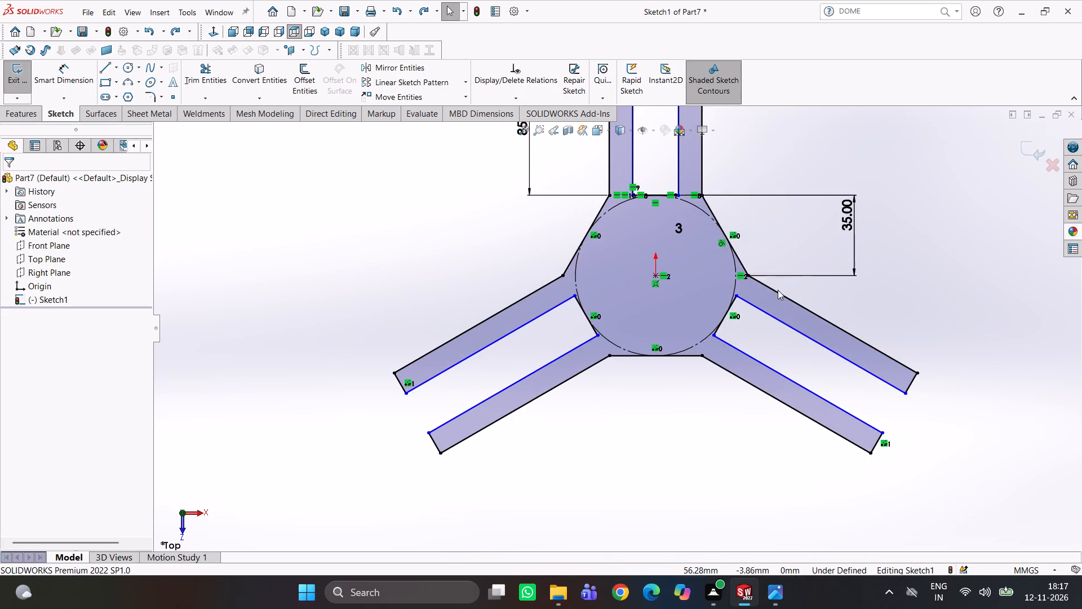
scroll(778, 290, down, 2)
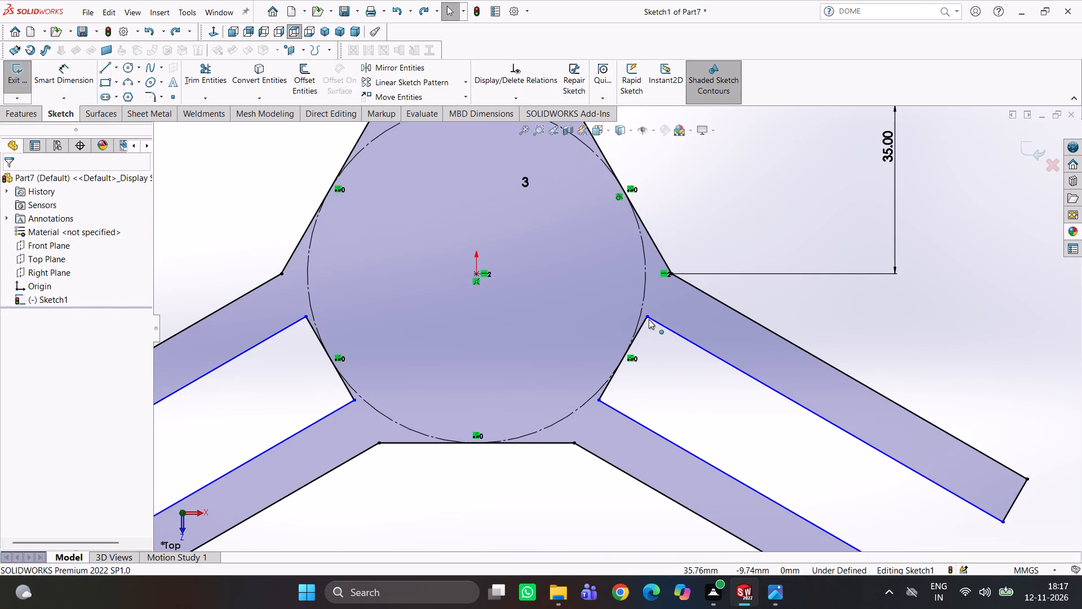
click(648, 319)
scroll(648, 348, up, 3)
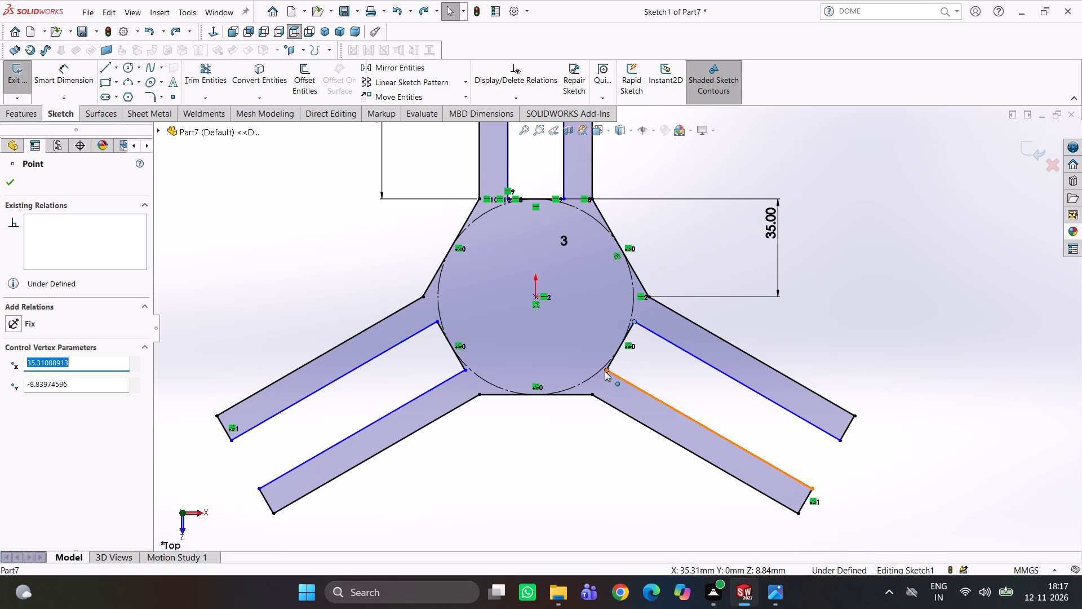
click(658, 363)
scroll(847, 408, up, 4)
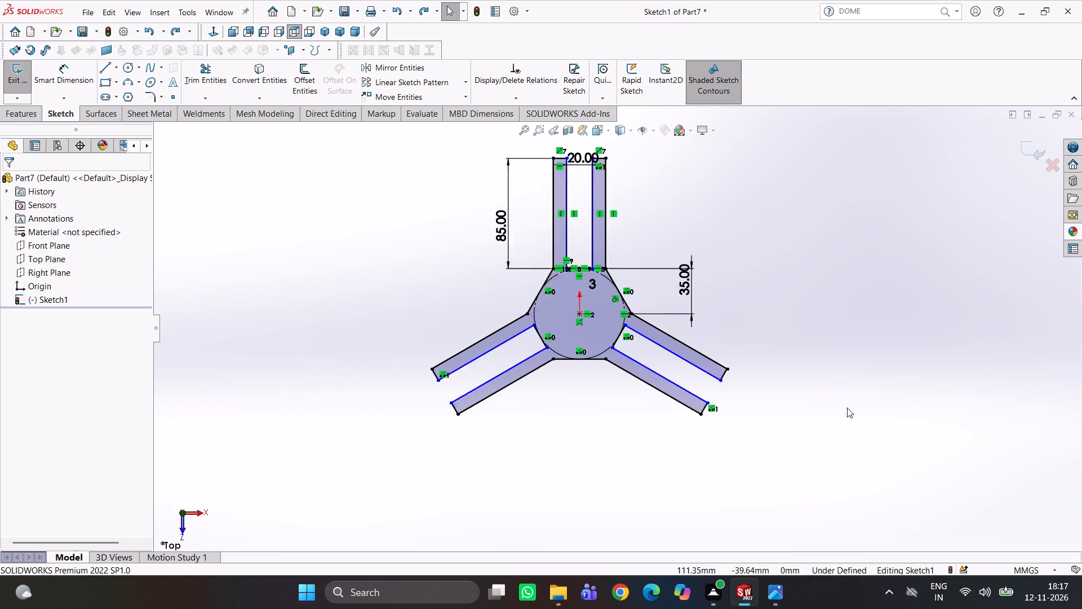
scroll(646, 379, down, 4)
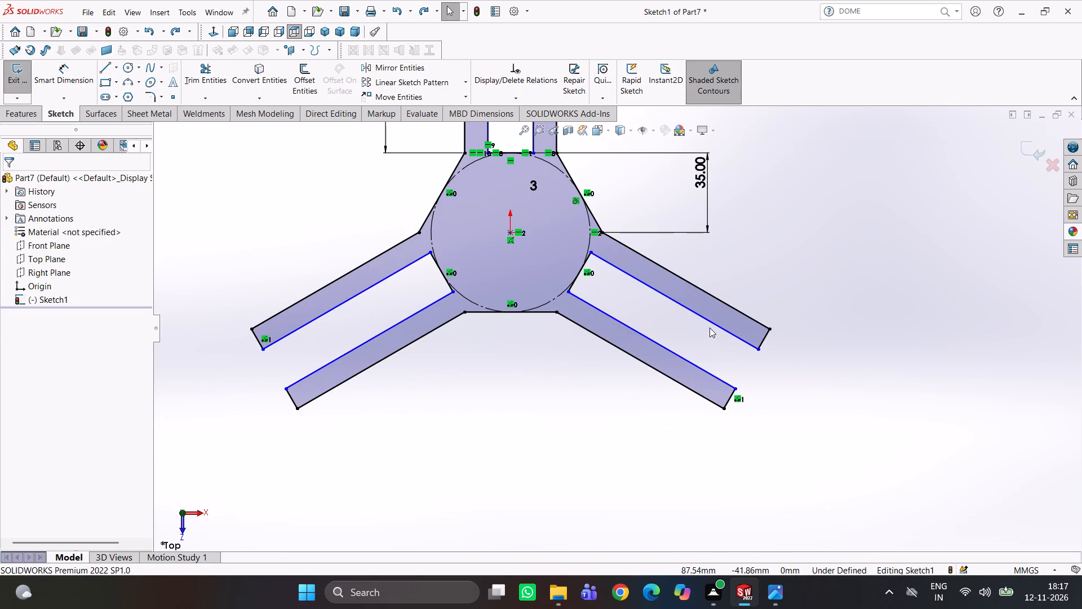
drag(723, 329, 720, 336)
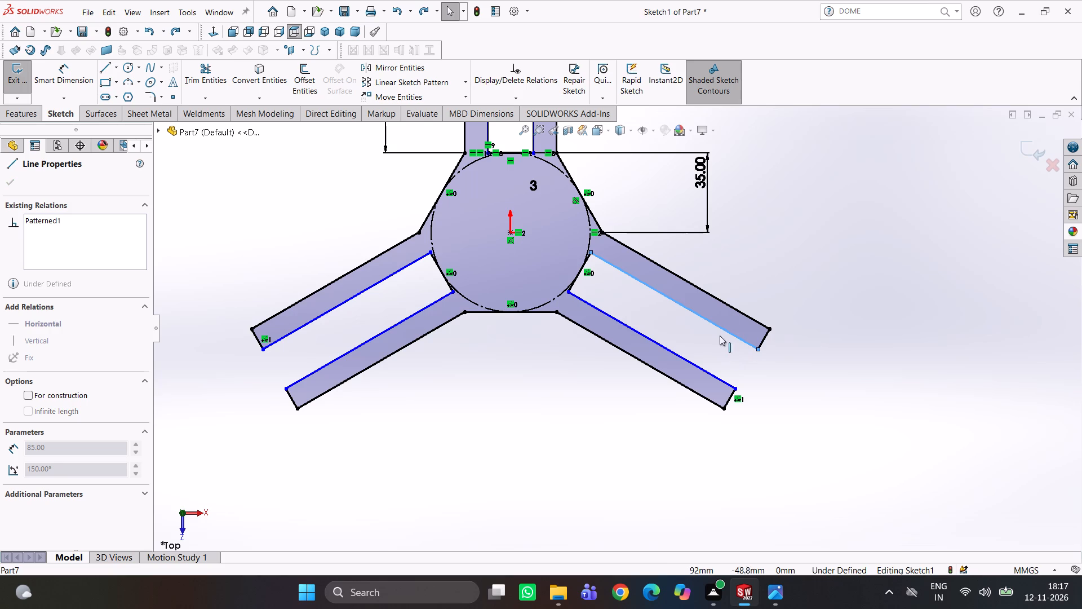
drag(720, 336, 689, 319)
click(730, 354)
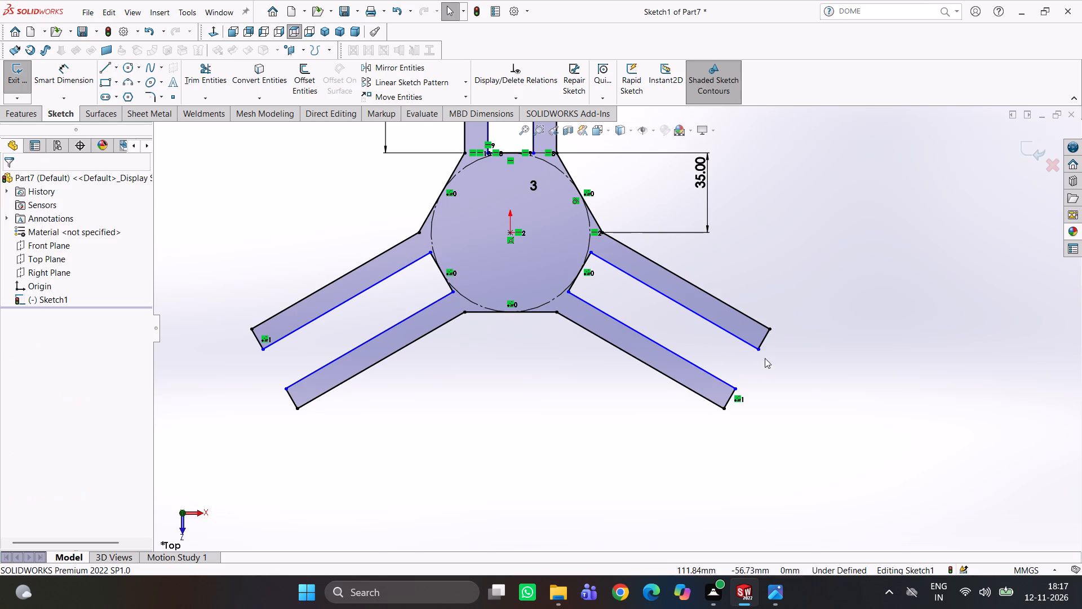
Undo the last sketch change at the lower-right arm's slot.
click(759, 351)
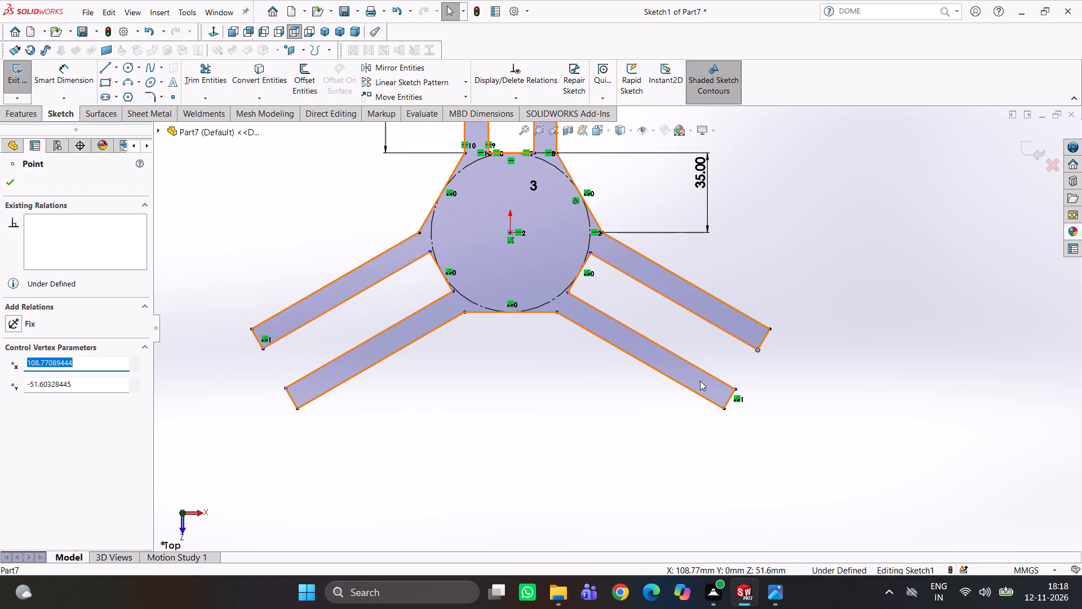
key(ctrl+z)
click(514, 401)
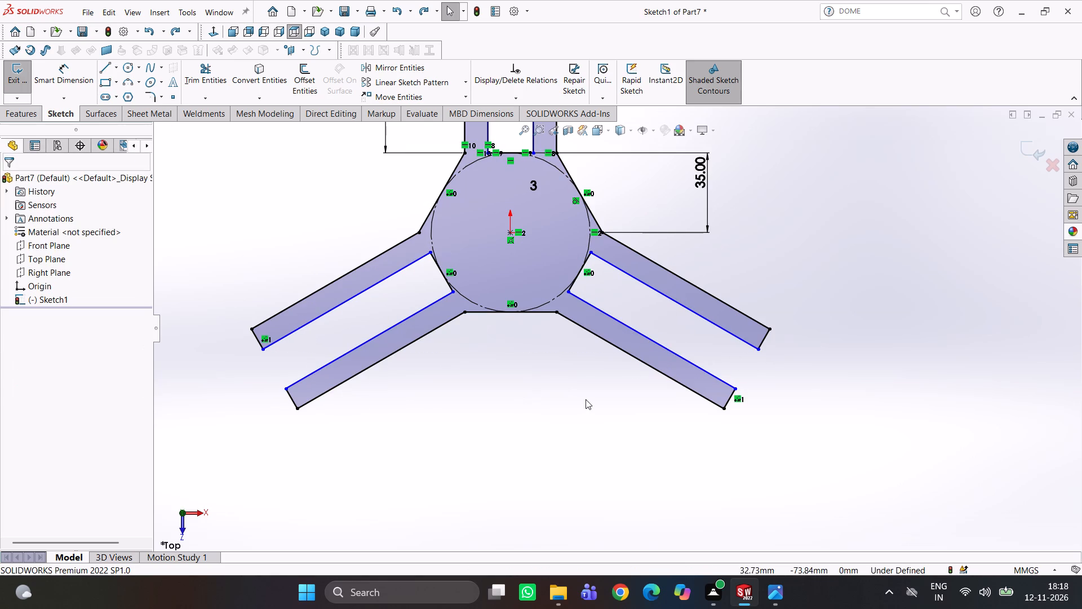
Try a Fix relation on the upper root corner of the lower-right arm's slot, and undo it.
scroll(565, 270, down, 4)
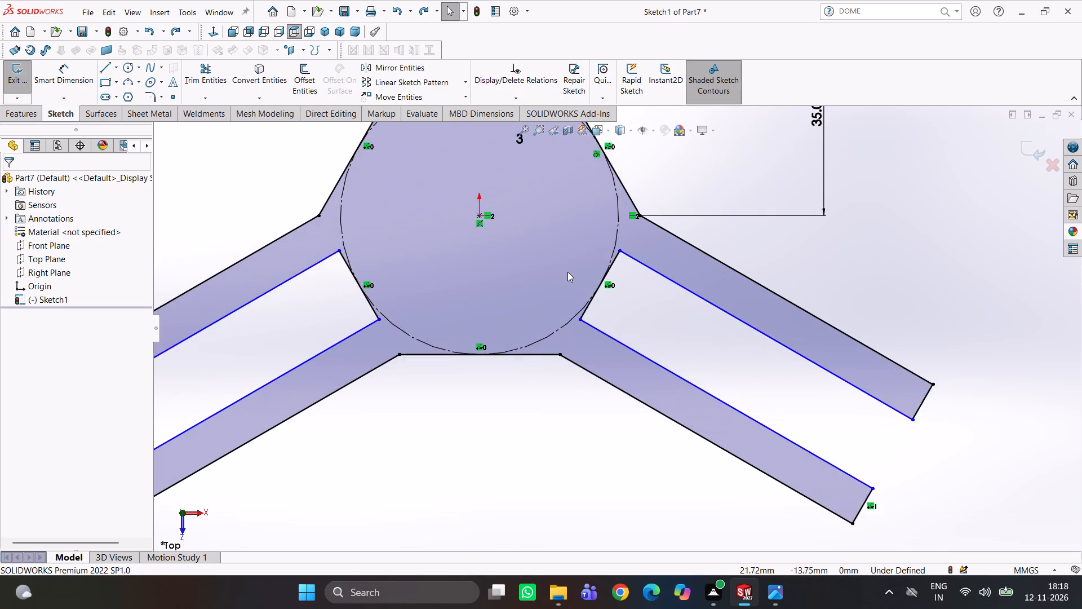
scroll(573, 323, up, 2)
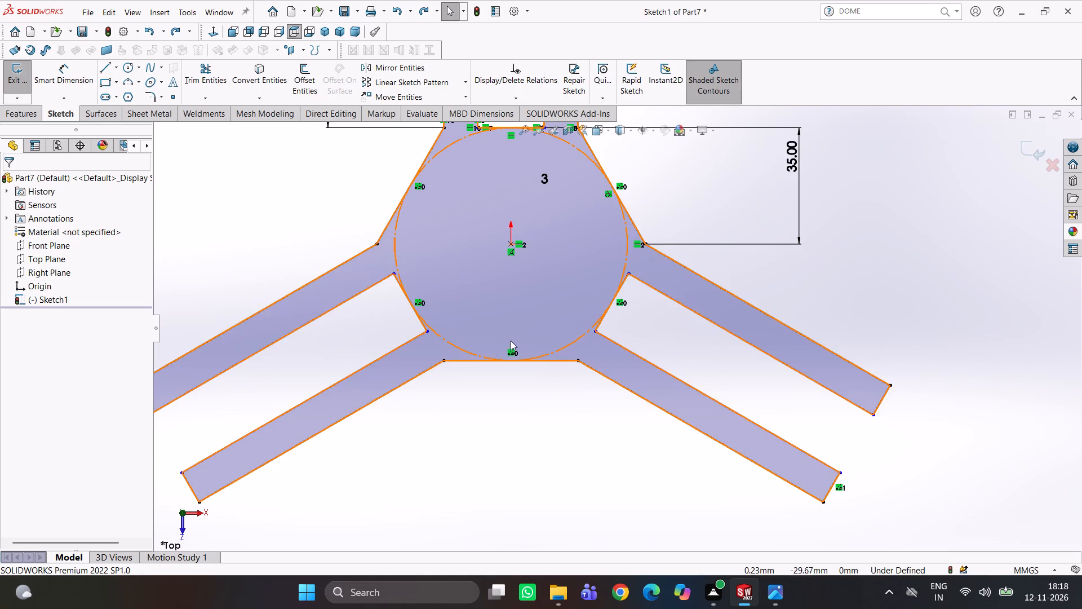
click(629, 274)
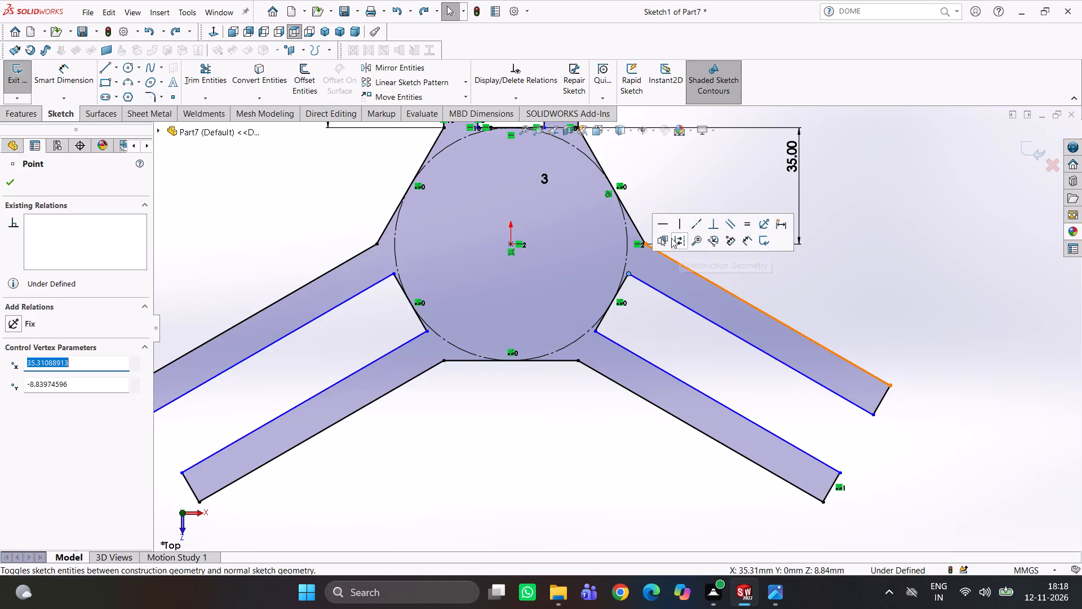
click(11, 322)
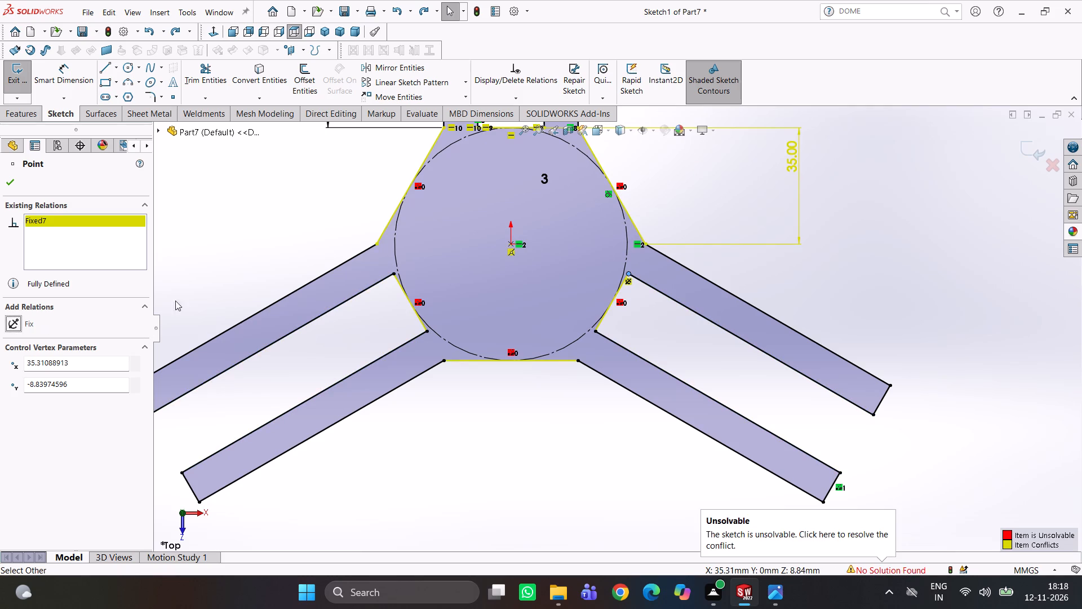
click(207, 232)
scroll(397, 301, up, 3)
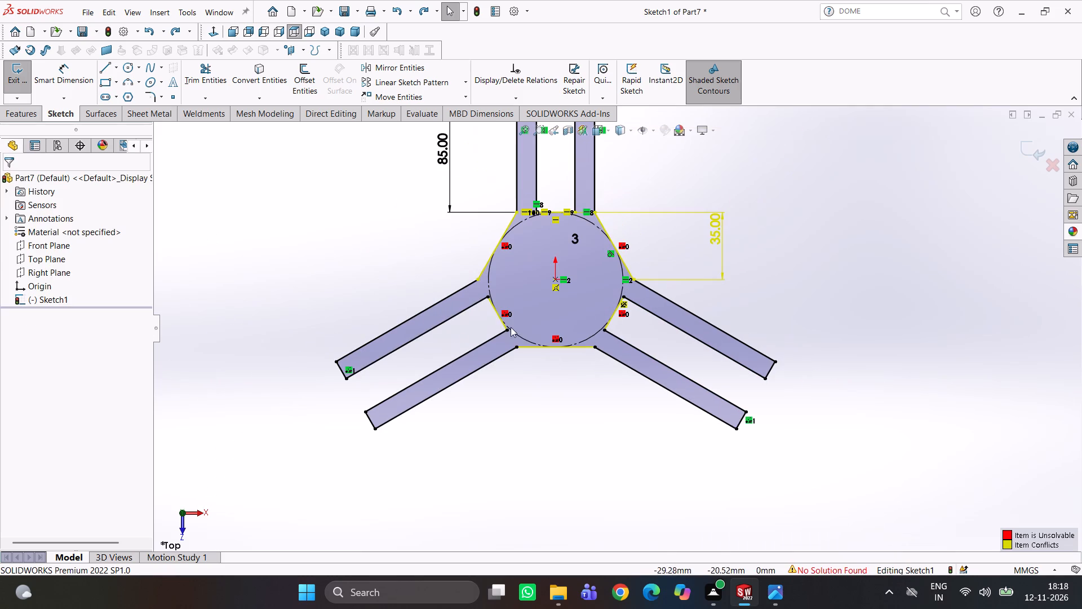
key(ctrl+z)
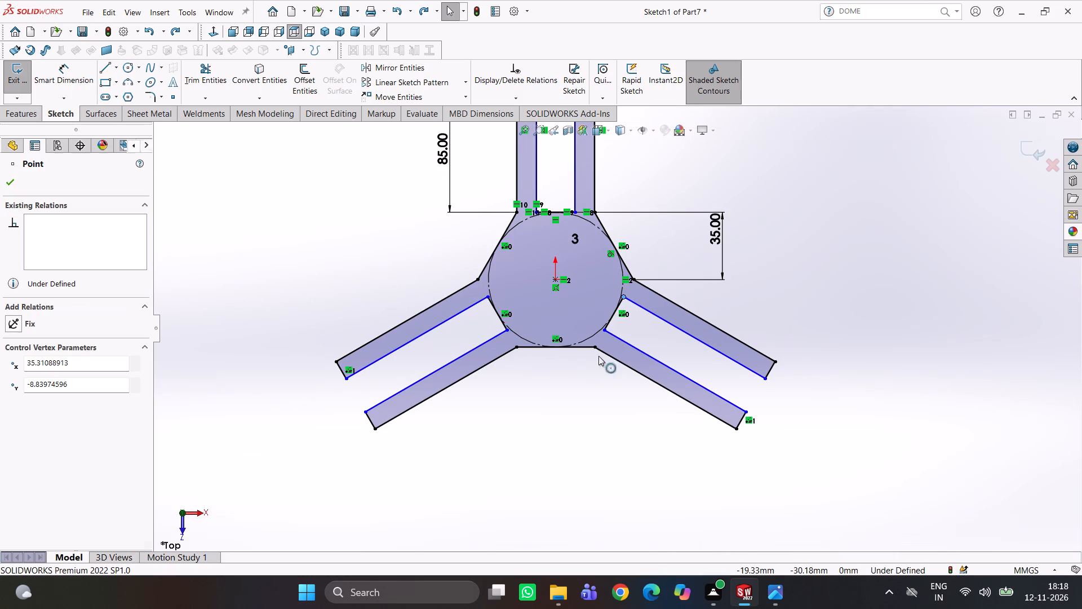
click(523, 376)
Sketch a construction line about 129 mm long from the origin outward through the middle of the lower-right arm's slot.
scroll(535, 342, down, 2)
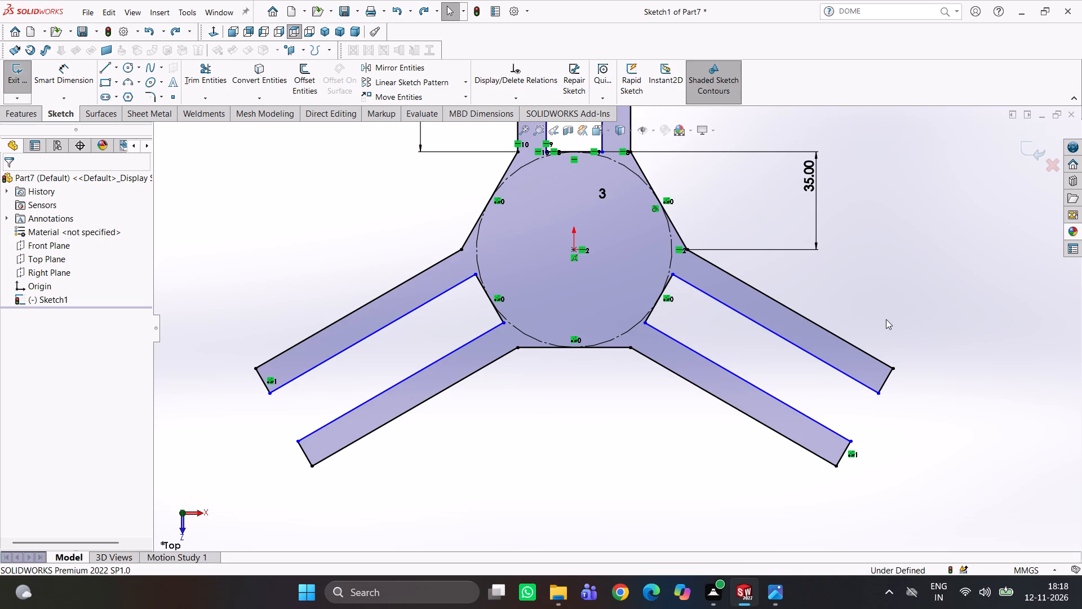
right_drag(972, 250, 796, 250)
click(570, 251)
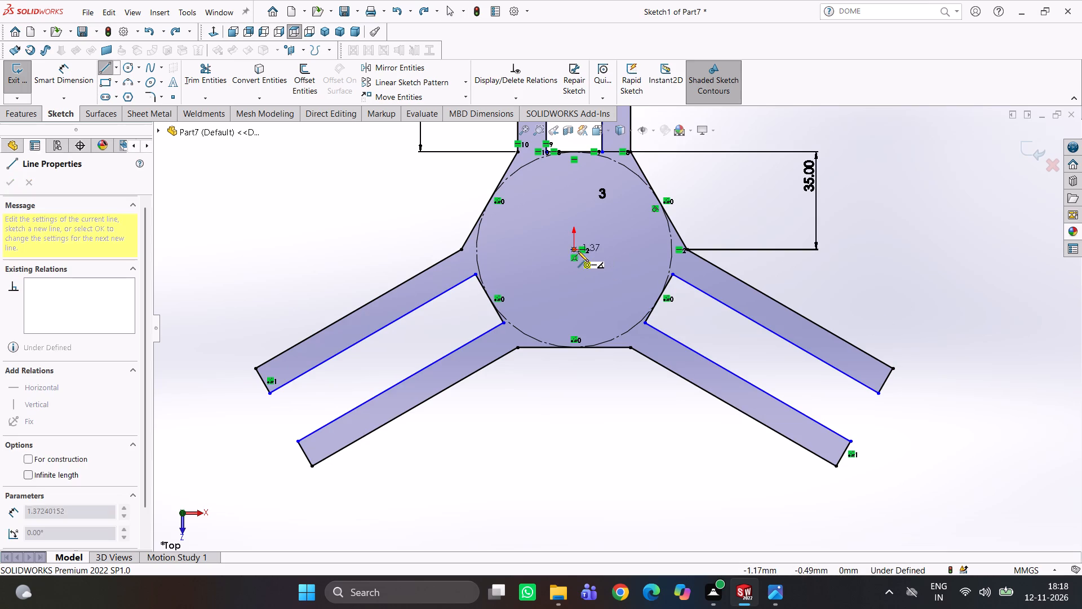
click(577, 250)
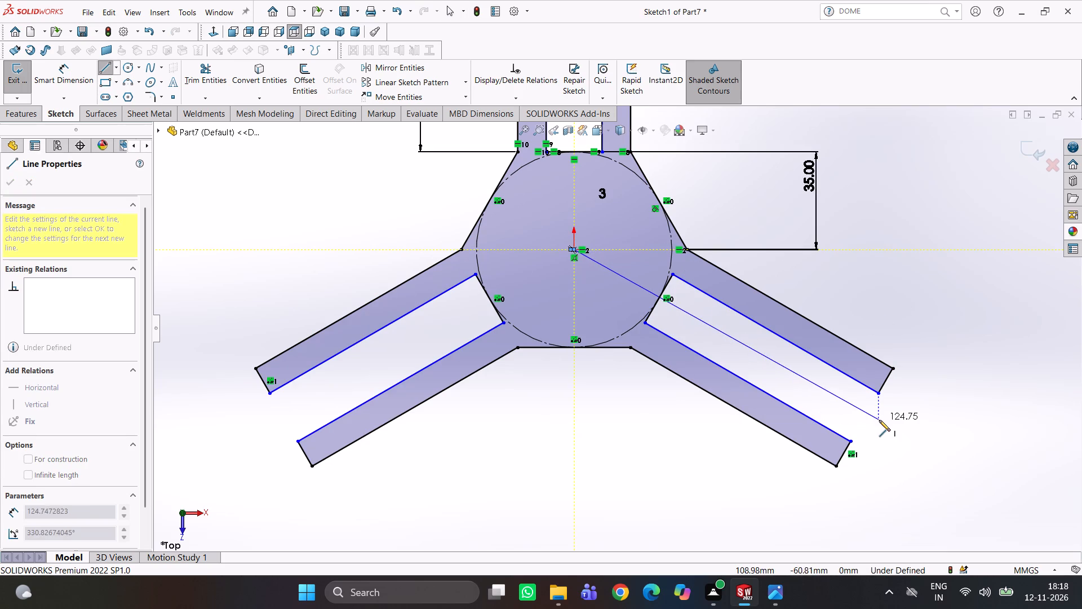
click(885, 430)
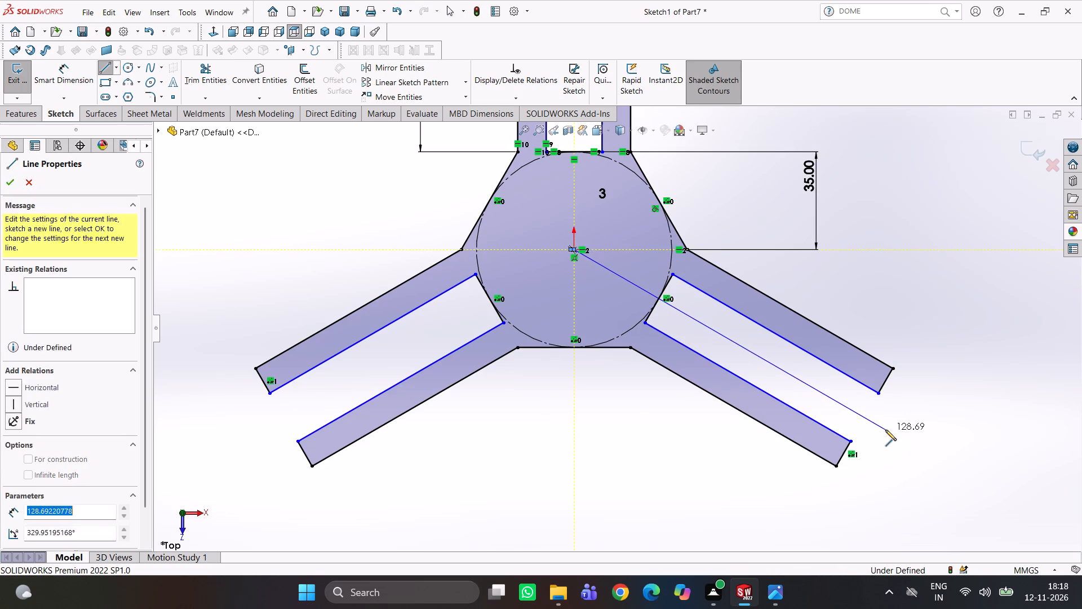
right_click(930, 409)
click(957, 387)
click(934, 367)
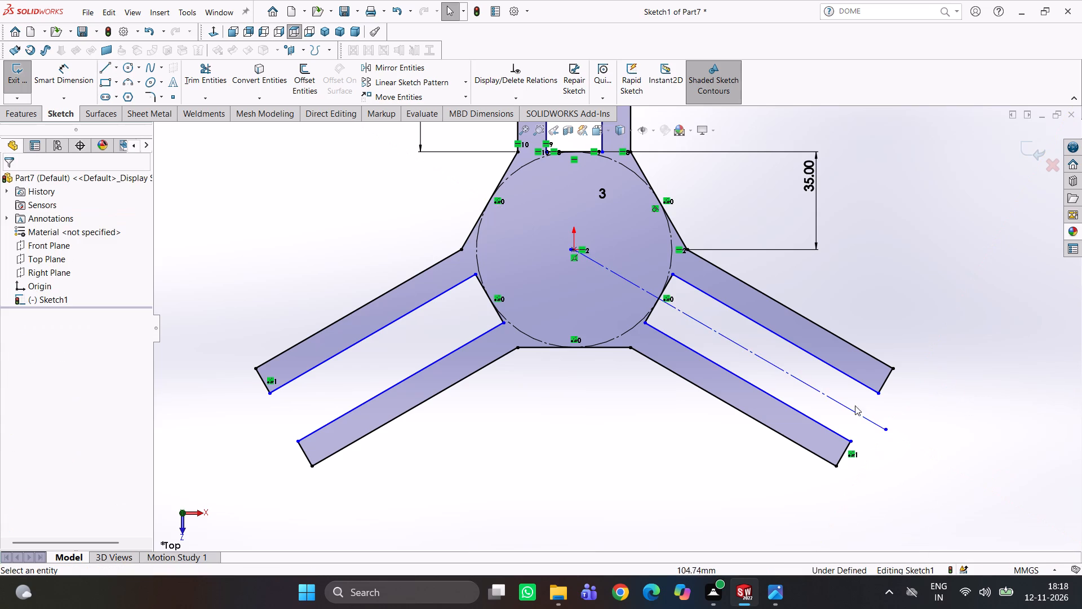
Add a Parallel relation between the construction line and the upper inner edge of the lower-right arm's slot.
click(850, 407)
ctrl+click(868, 386)
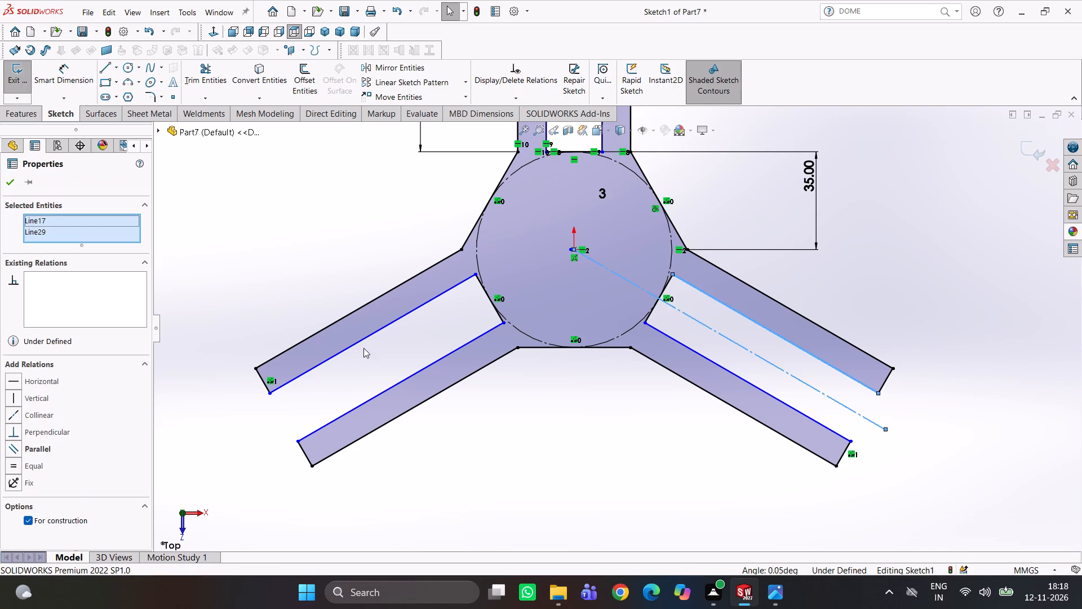
click(30, 448)
click(521, 440)
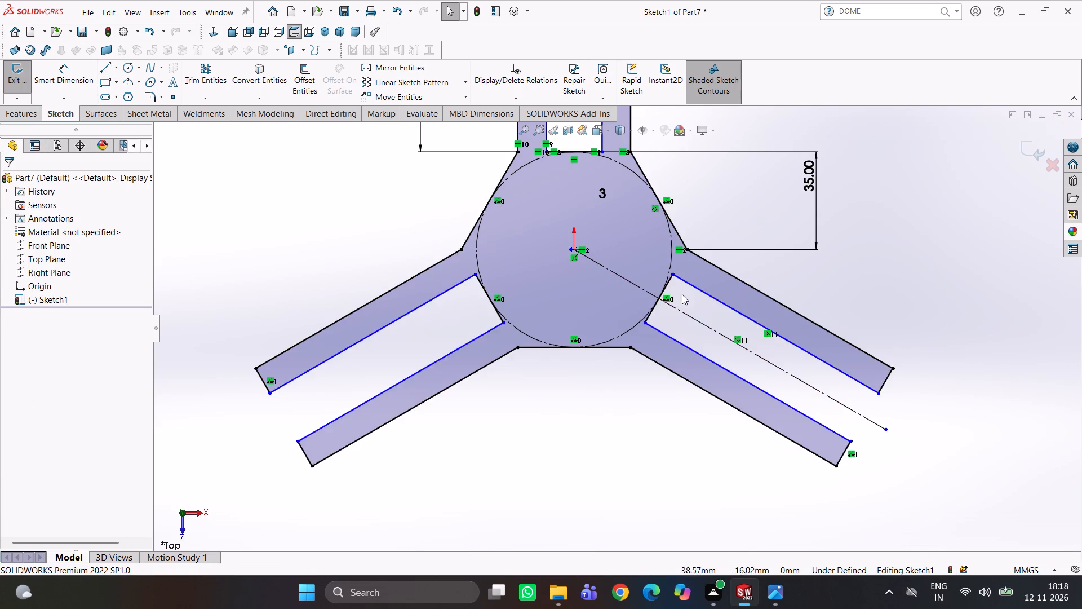
Dimension the distance between the construction line and the lower-right slot's upper inner edge as 10 mm.
scroll(647, 300, down, 3)
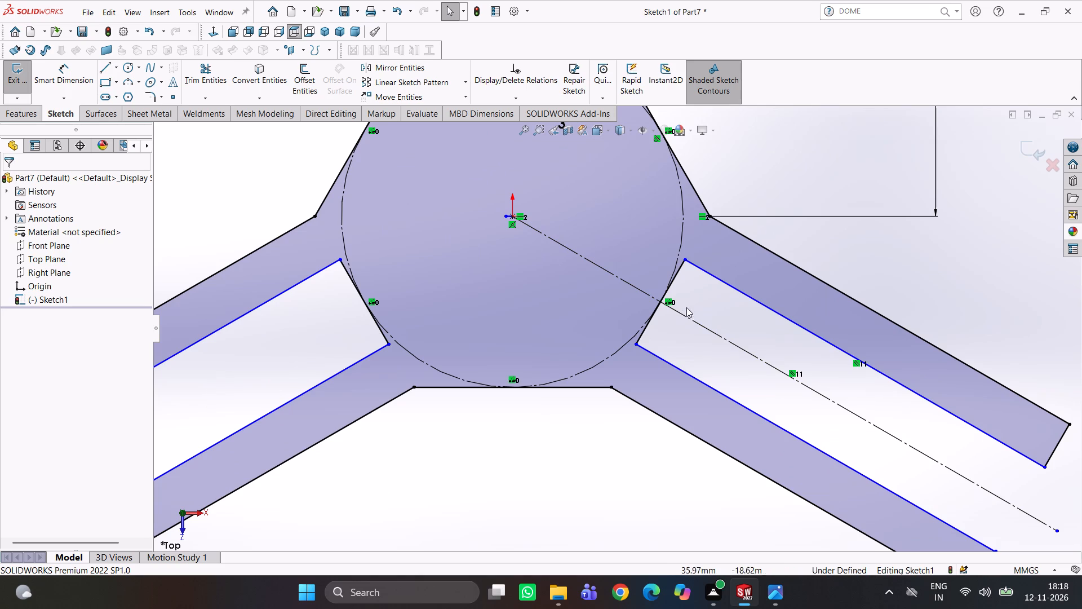
scroll(698, 319, up, 3)
right_drag(916, 419, 902, 315)
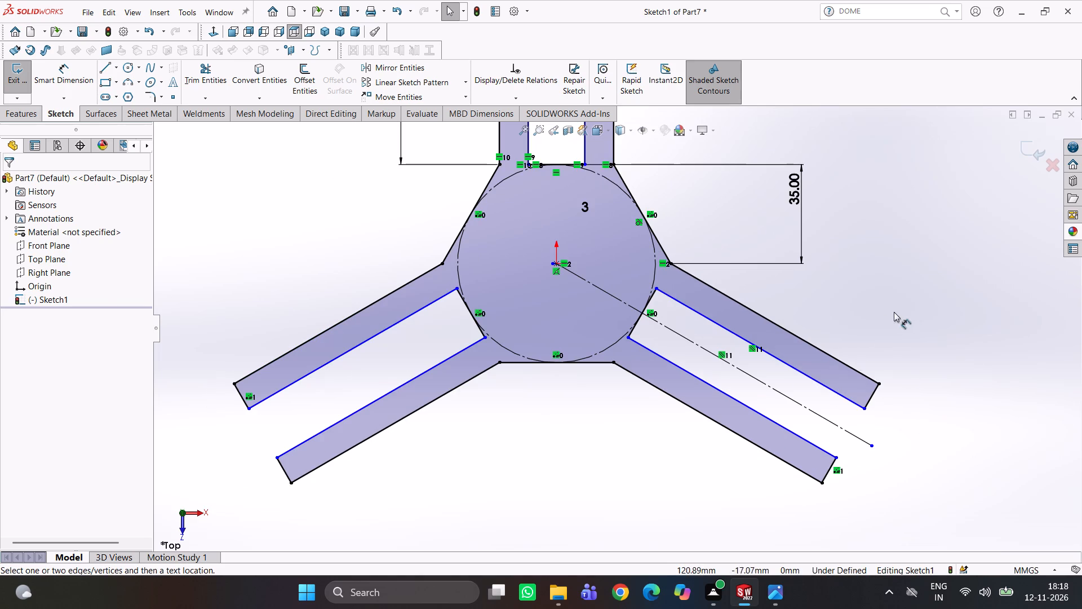
click(800, 404)
click(831, 387)
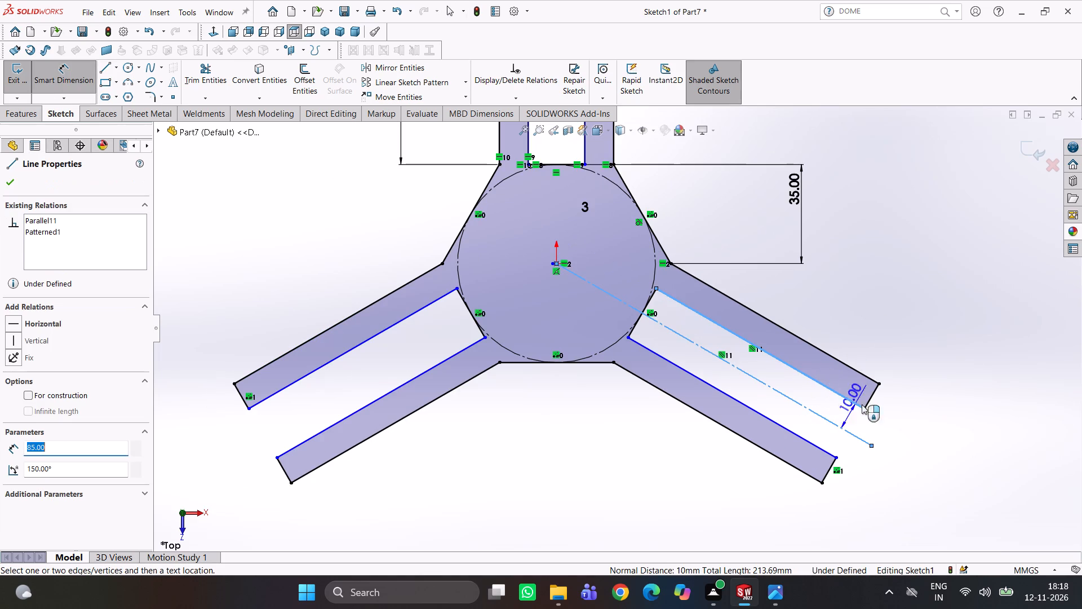
click(903, 421)
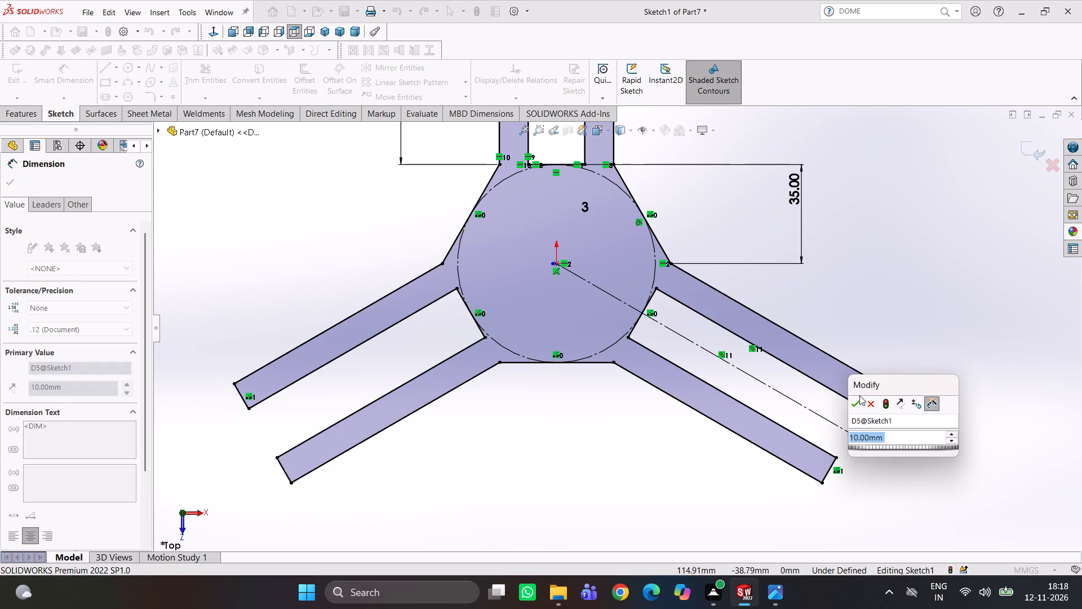
click(854, 401)
click(918, 288)
Examine the hub, the lower arms and the upper slot for geometry that is still under-defined.
scroll(874, 329, up, 4)
scroll(526, 277, up, 2)
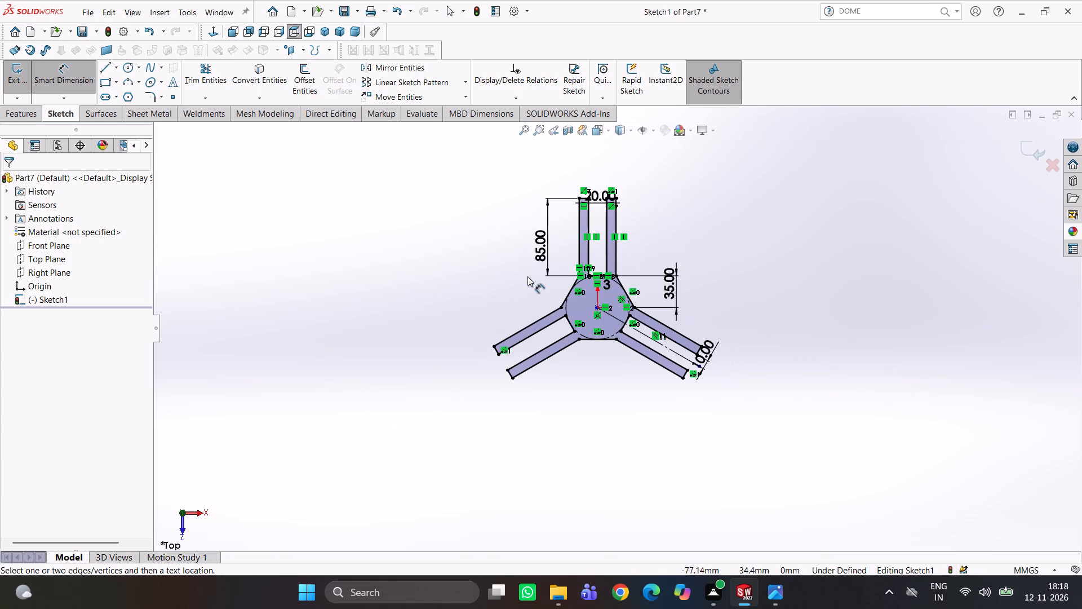
scroll(585, 391, down, 1)
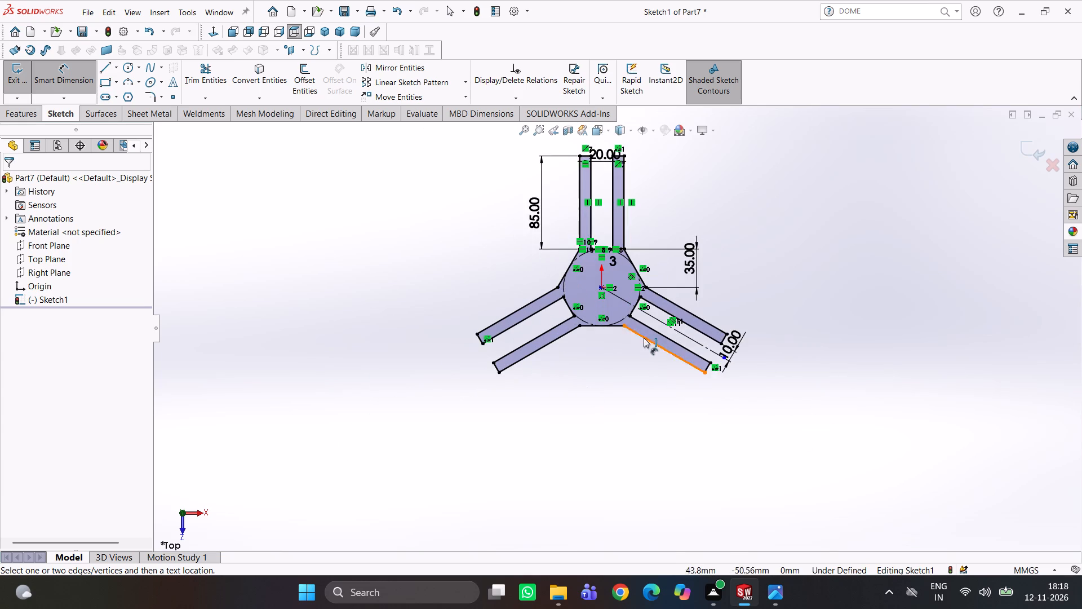
scroll(610, 295, down, 5)
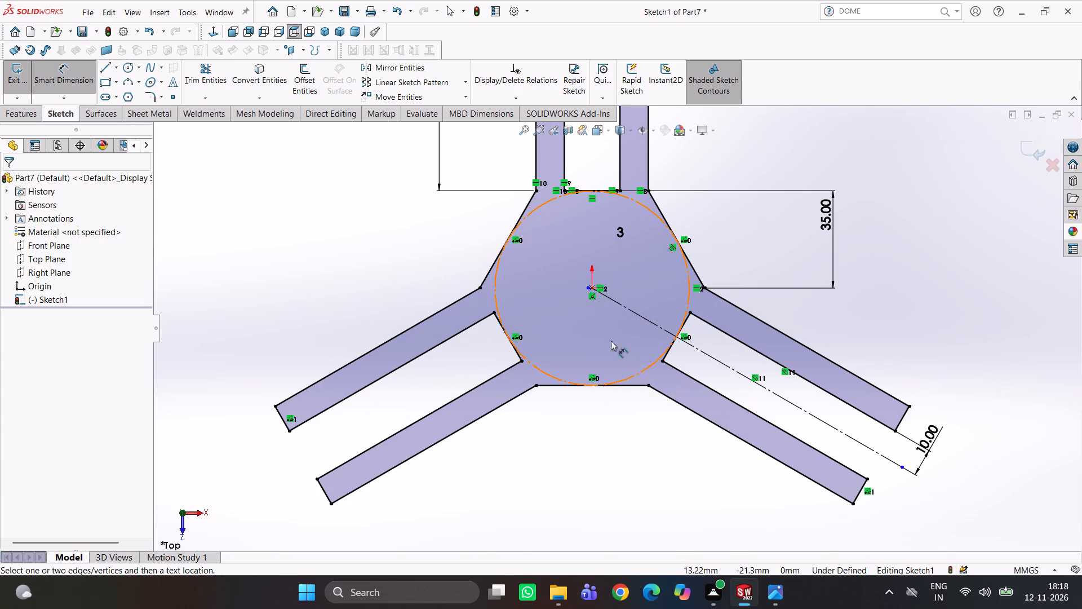
scroll(574, 302, up, 5)
scroll(582, 202, down, 6)
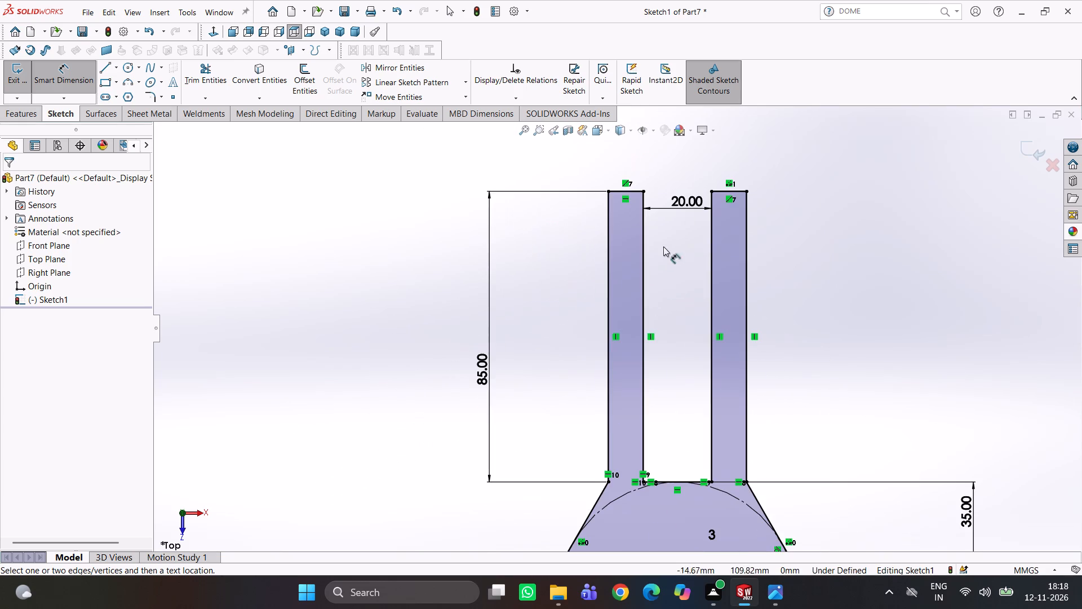
scroll(662, 447, down, 4)
scroll(664, 500, down, 4)
scroll(677, 492, up, 3)
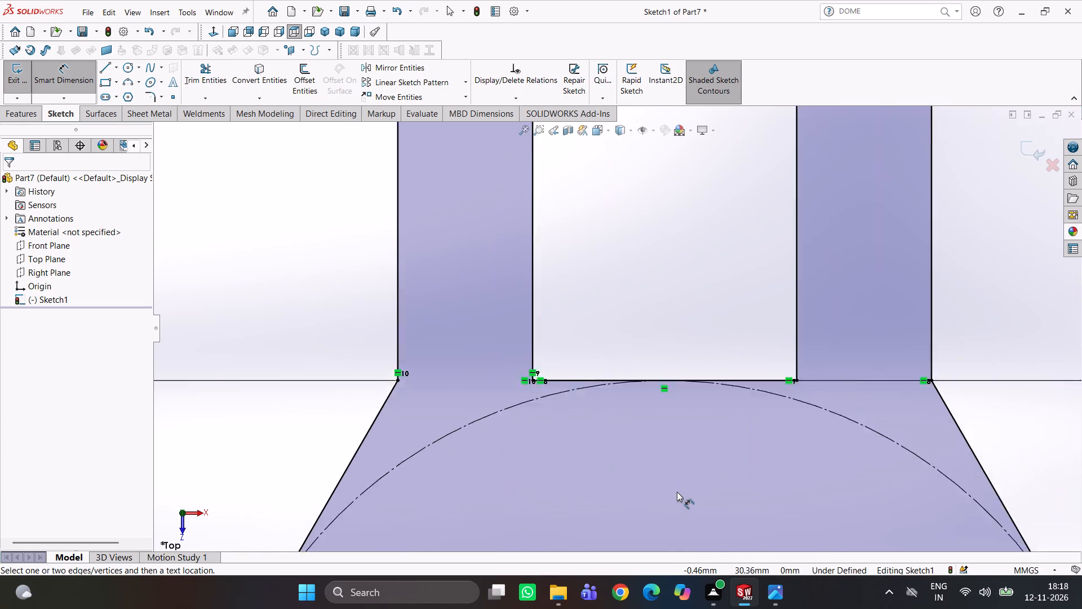
scroll(677, 492, up, 12)
Delete the stray short horizontal line segment beside the origin at the hub's centre.
scroll(636, 450, down, 5)
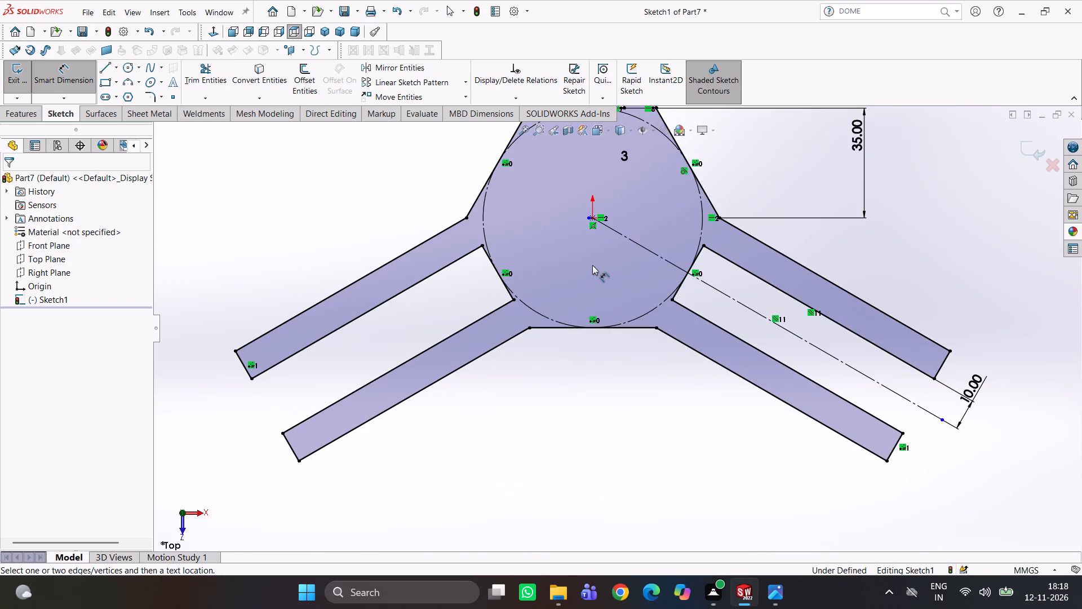
scroll(589, 250, down, 4)
scroll(600, 201, down, 5)
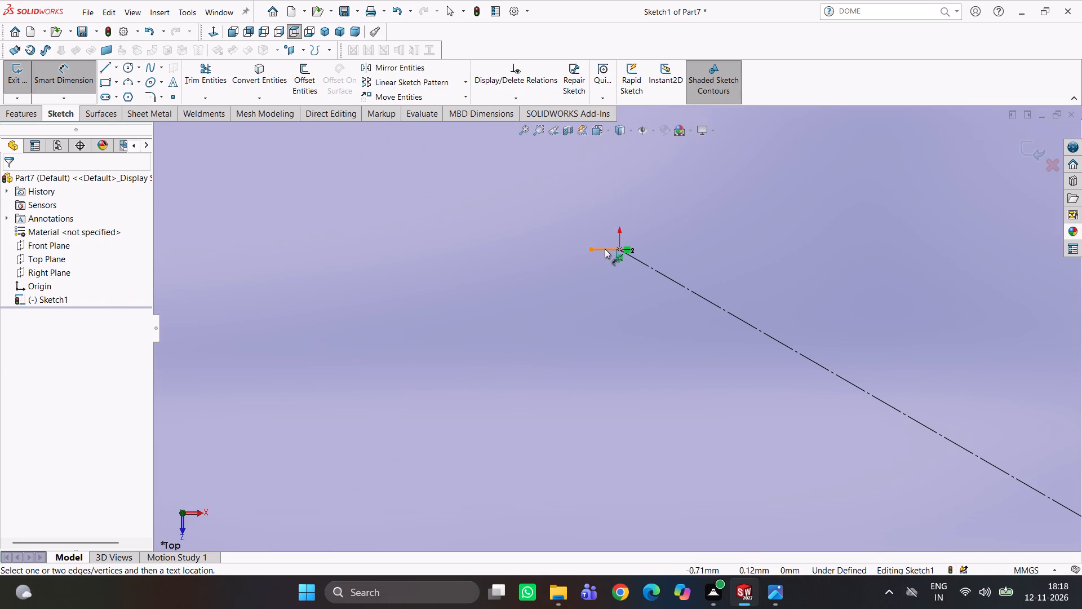
click(605, 249)
key(Escape)
key(grave)
key(Escape)
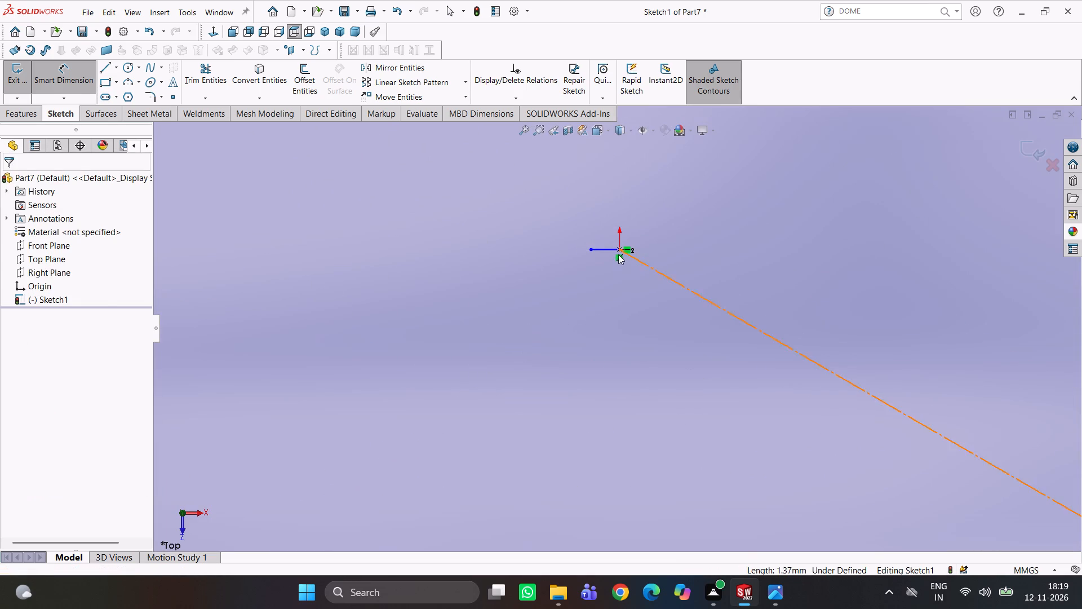
click(598, 251)
key(Delete)
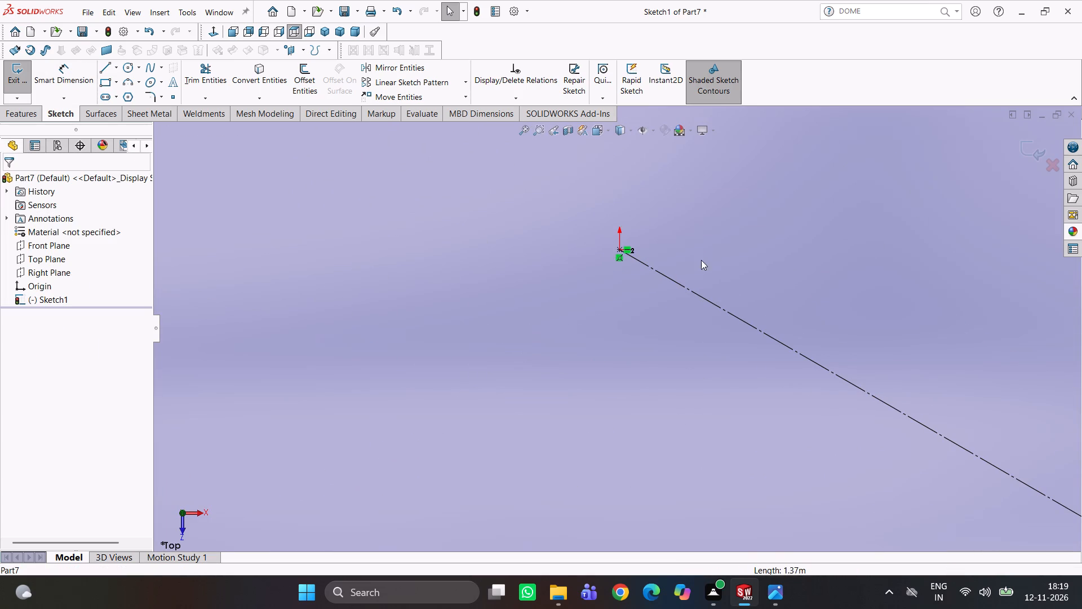
scroll(679, 262, up, 8)
scroll(660, 325, up, 8)
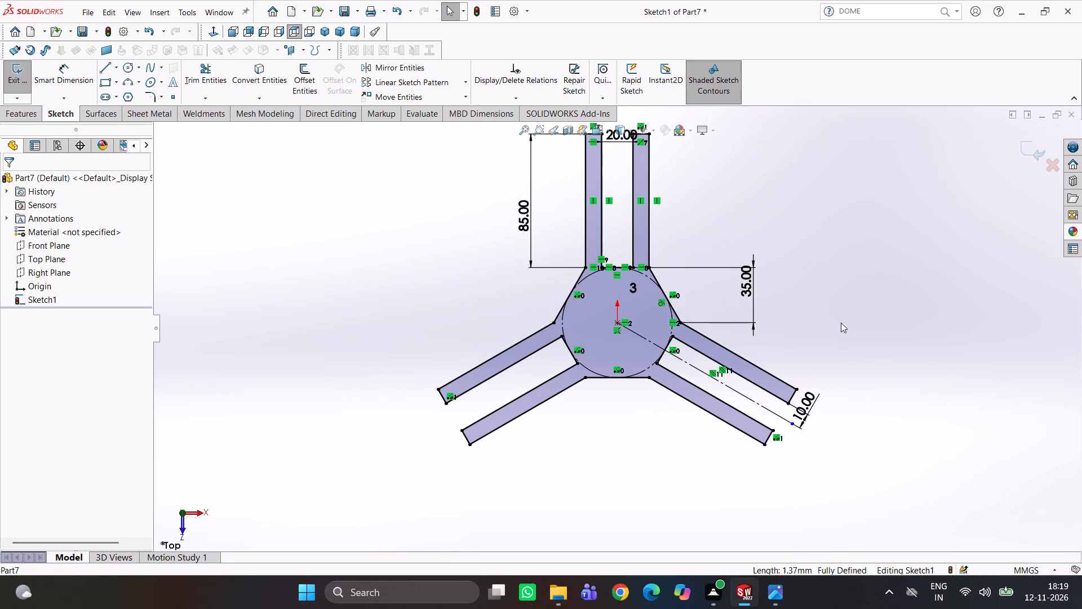
click(844, 322)
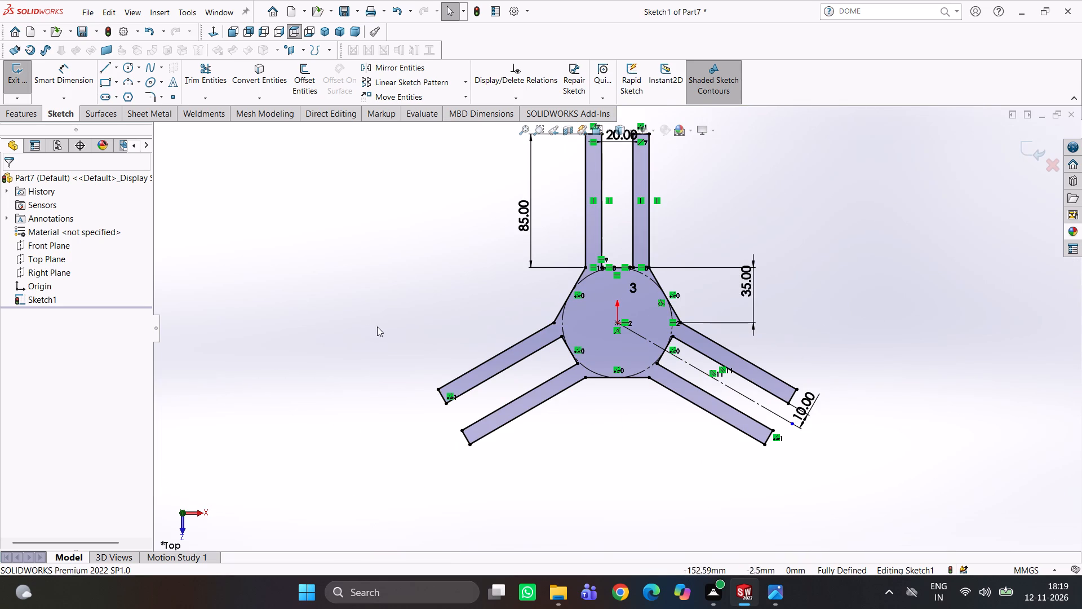
Extrude the three-arm hub sketch 50 mm with a Mid Plane end condition, checking the thickness against the drawing.
click(21, 114)
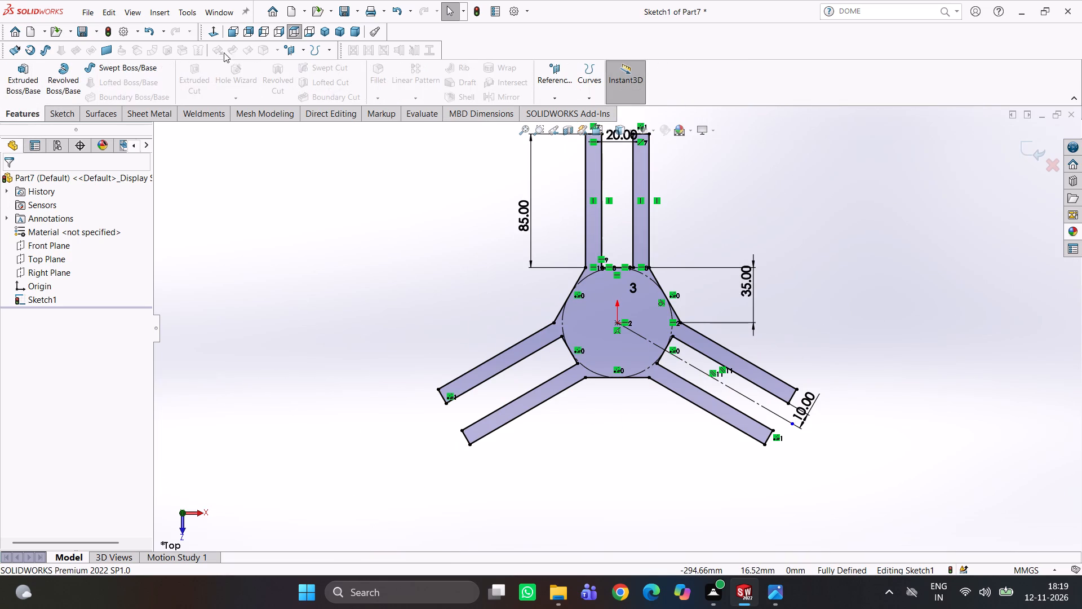
click(35, 72)
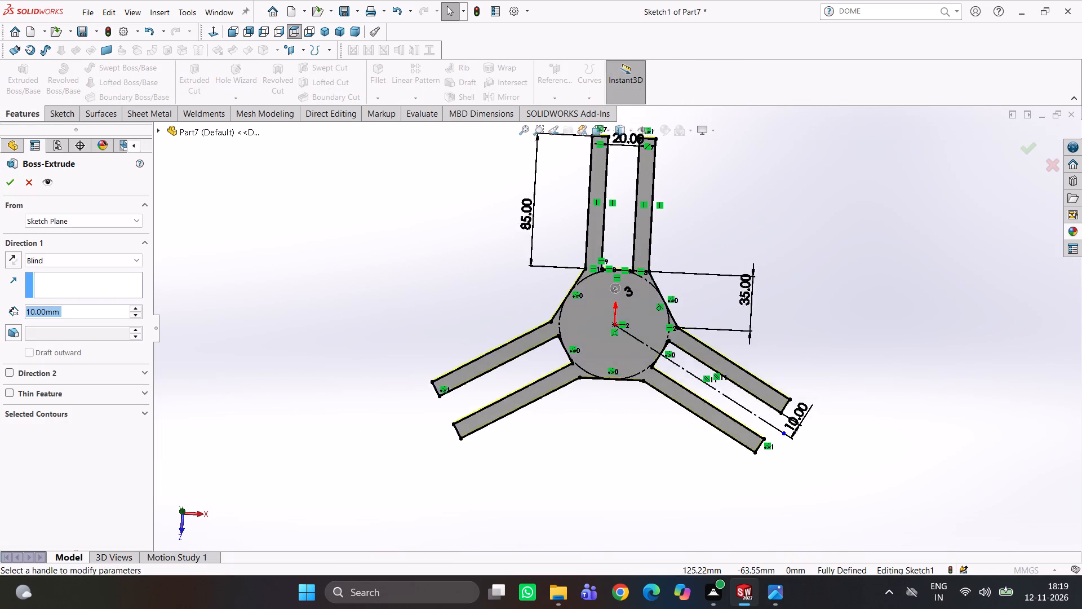
click(775, 593)
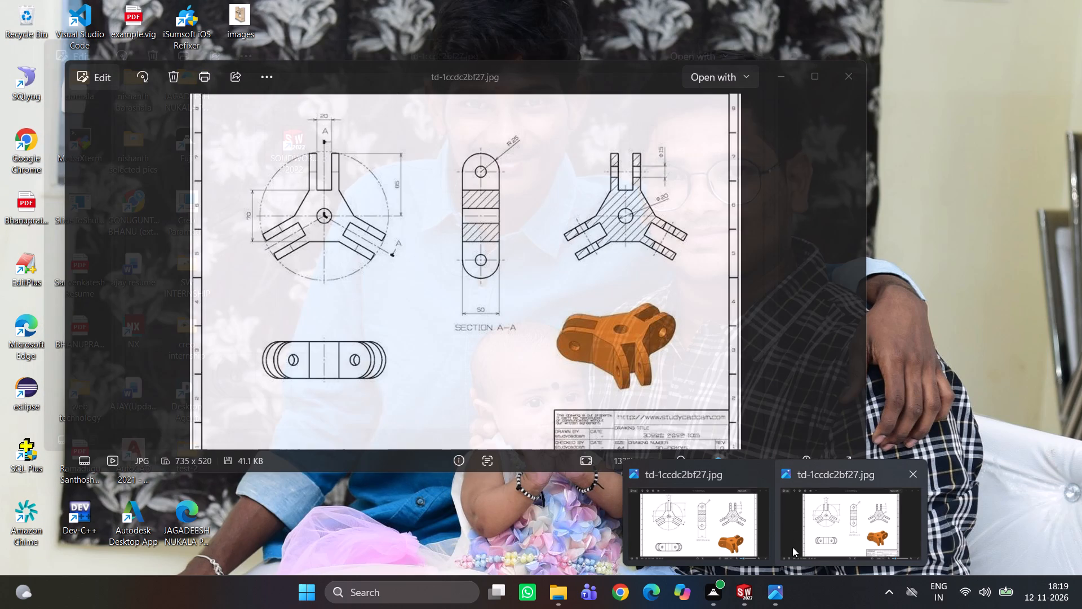
click(741, 591)
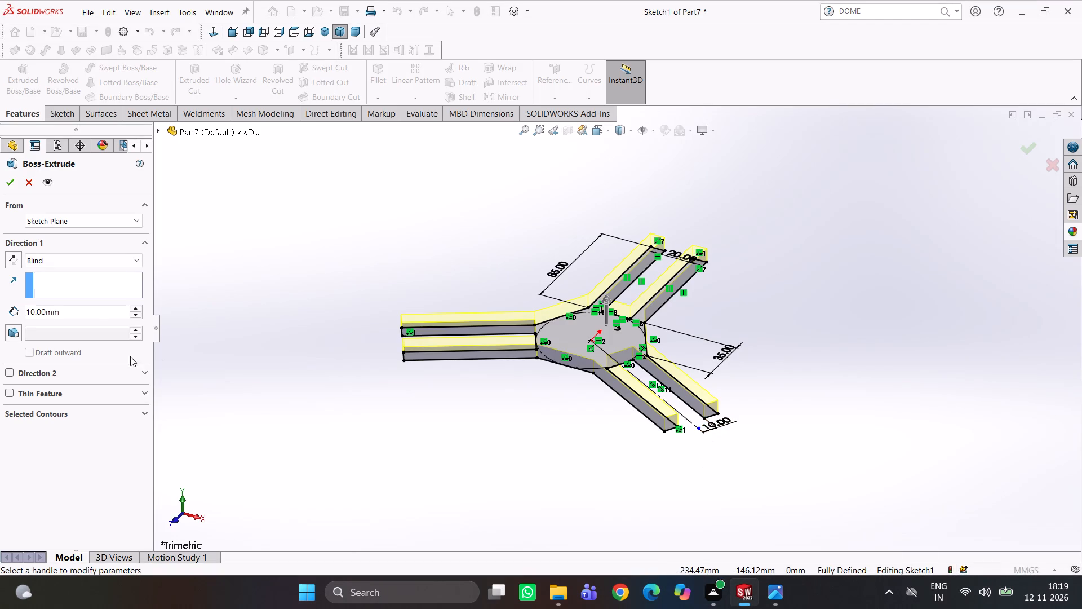
drag(85, 312, 4, 333)
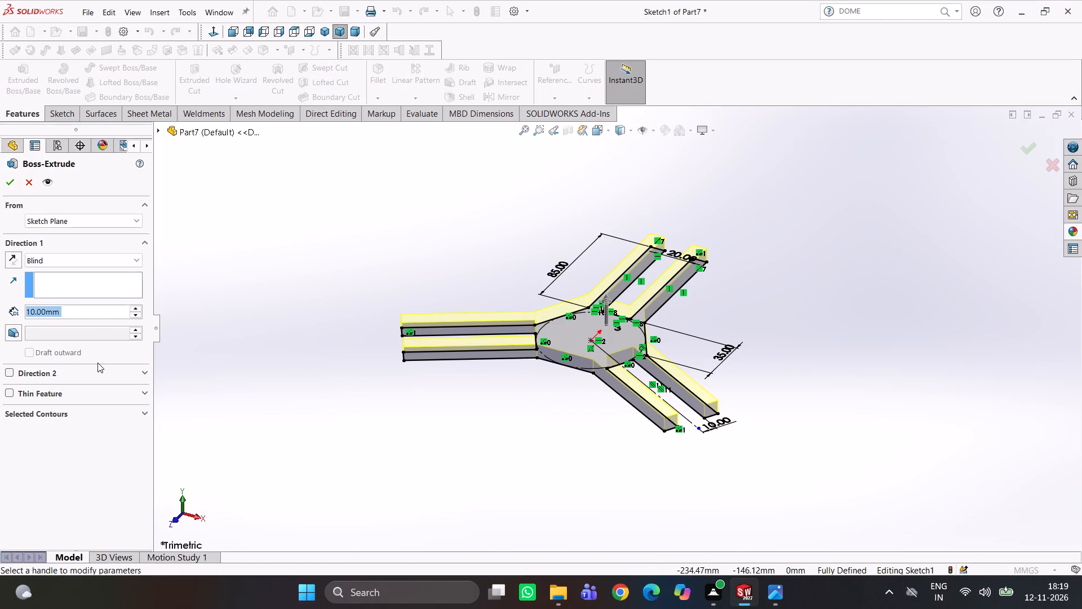
text(50)
key(Return)
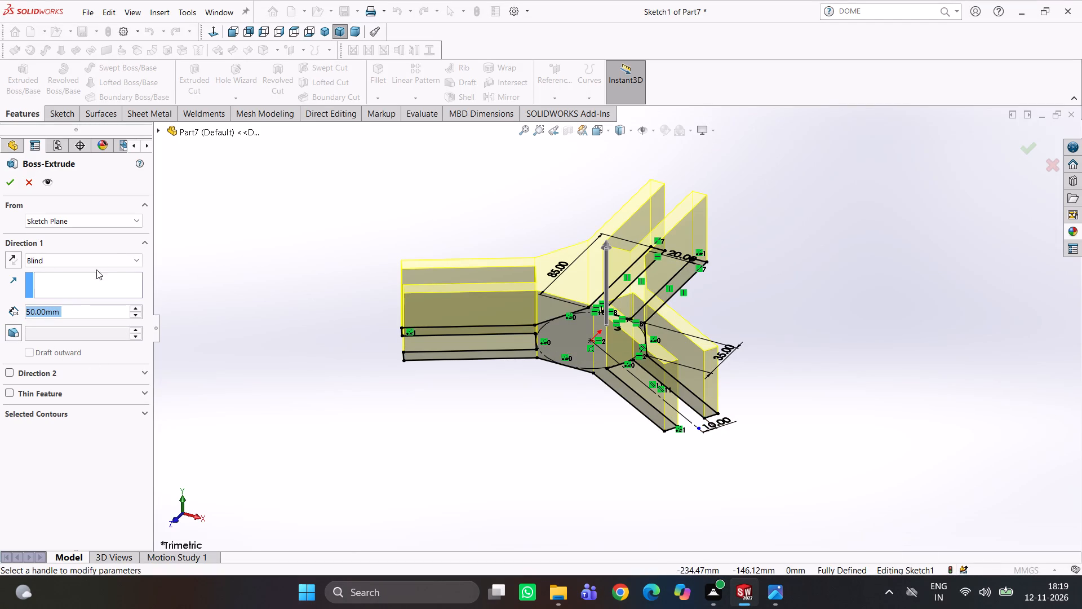
click(116, 261)
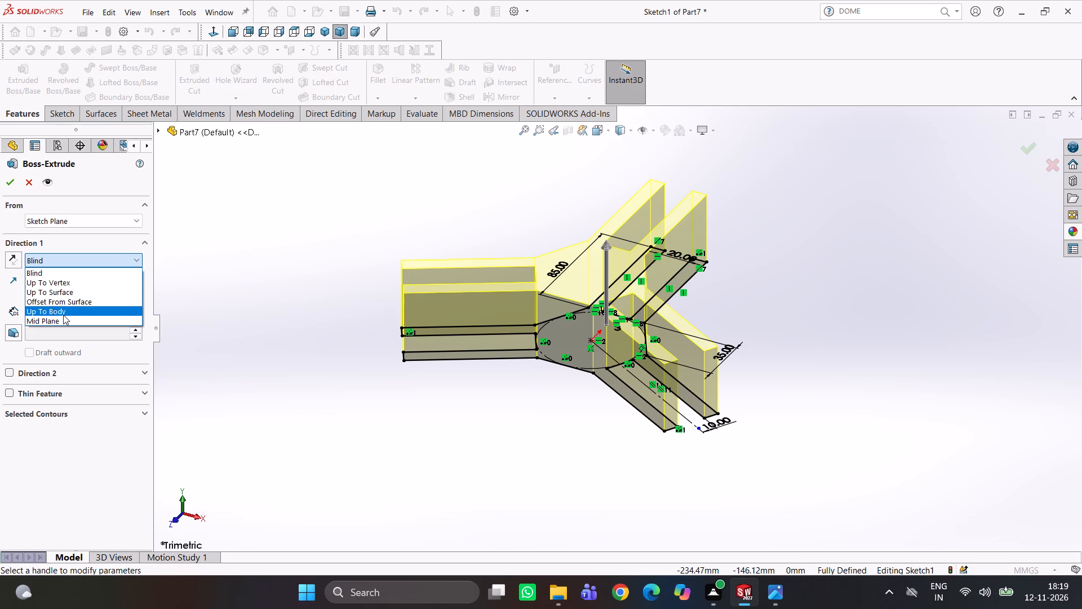
click(63, 317)
click(10, 186)
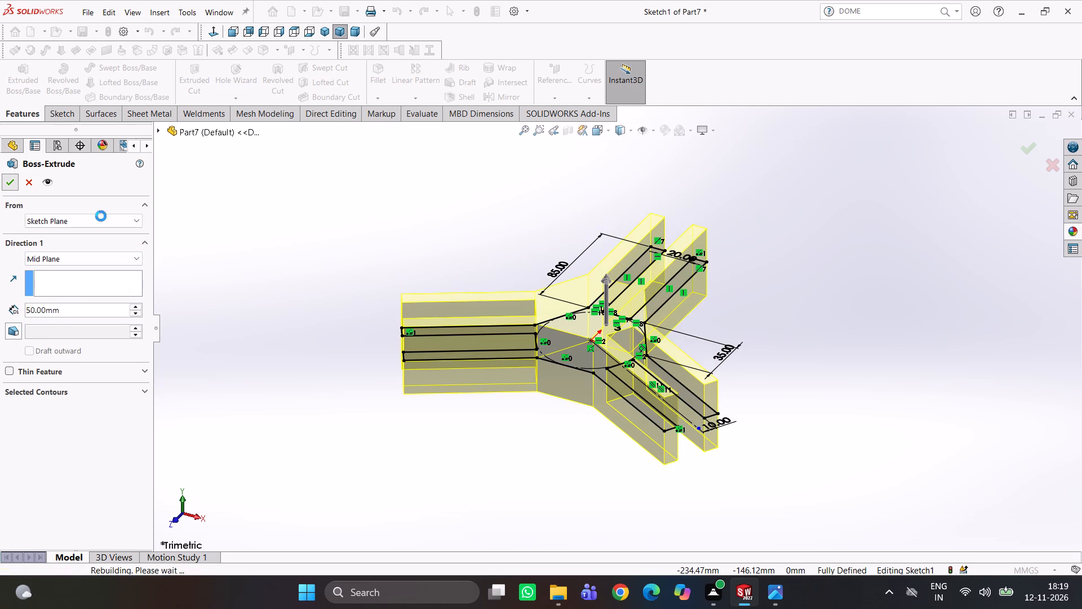
click(780, 337)
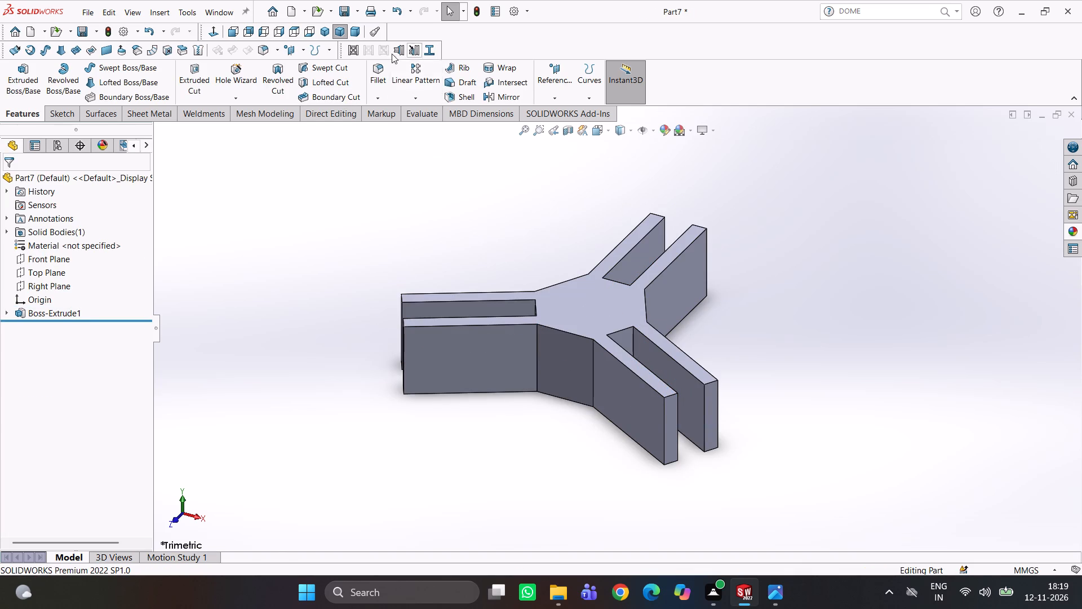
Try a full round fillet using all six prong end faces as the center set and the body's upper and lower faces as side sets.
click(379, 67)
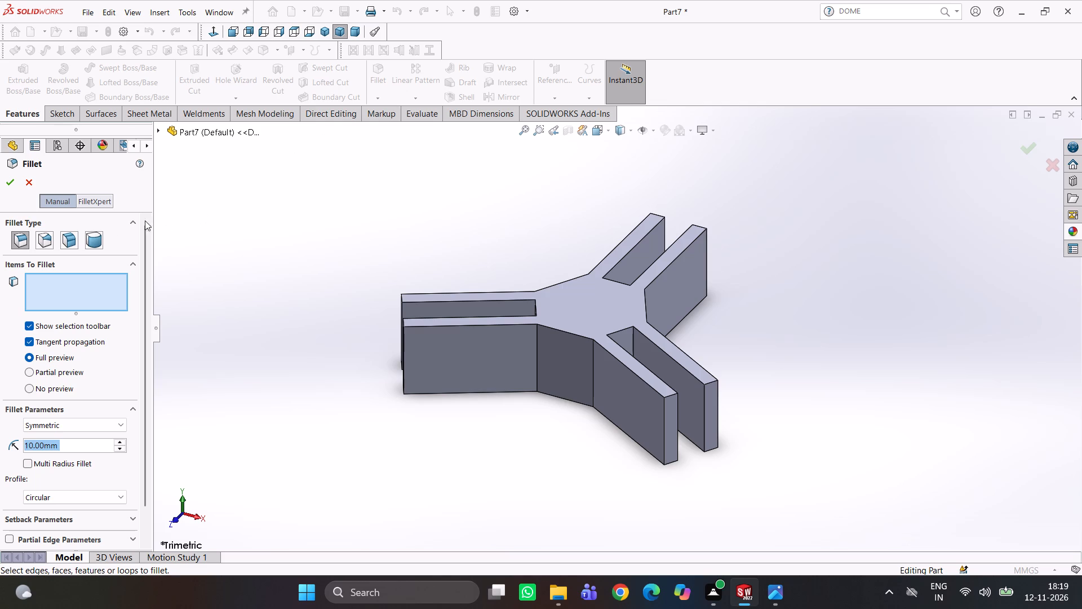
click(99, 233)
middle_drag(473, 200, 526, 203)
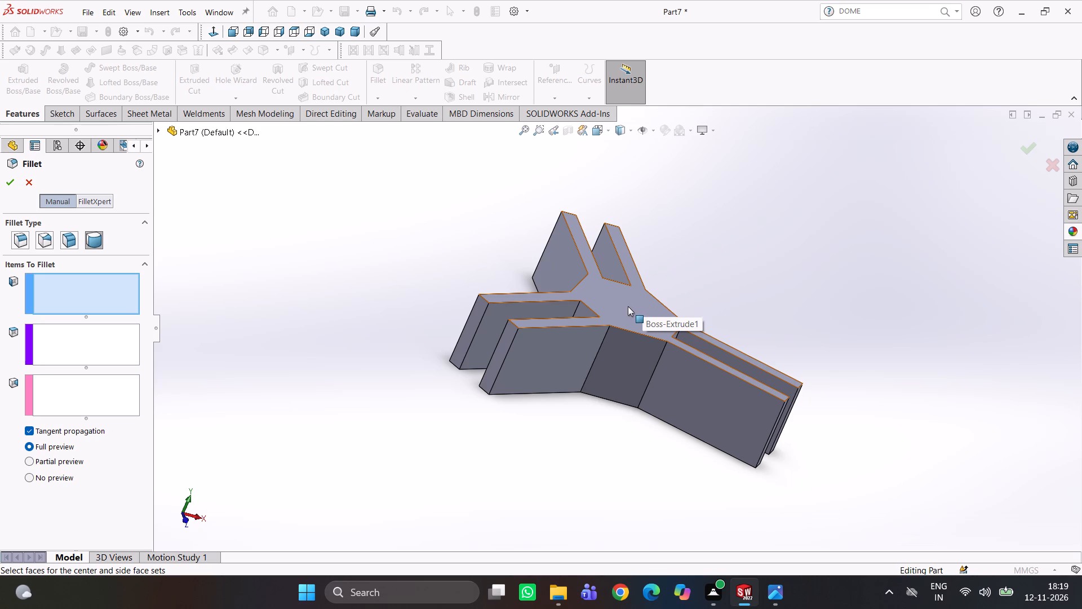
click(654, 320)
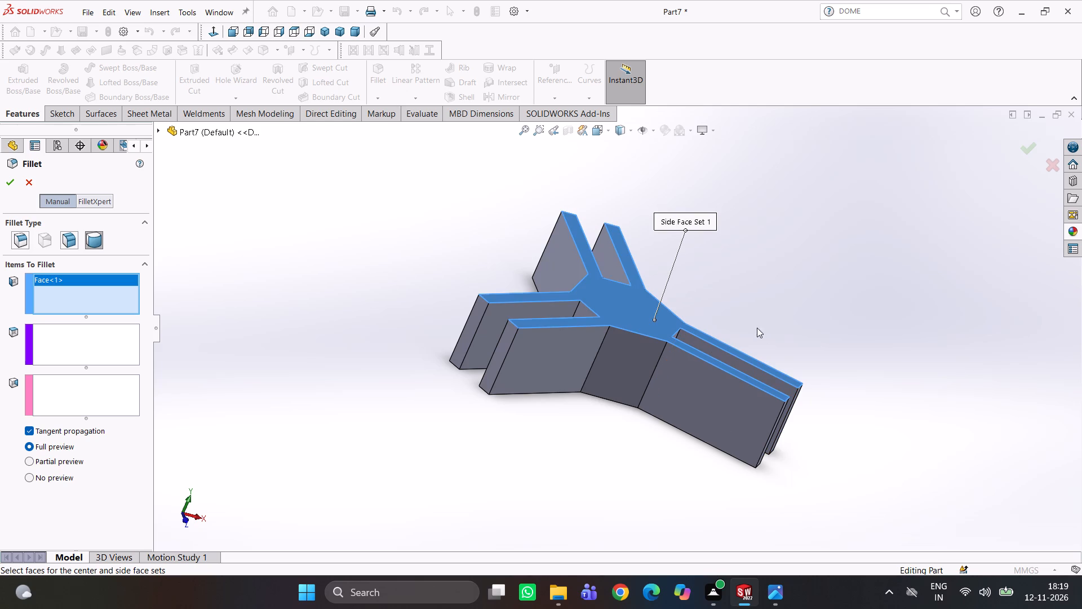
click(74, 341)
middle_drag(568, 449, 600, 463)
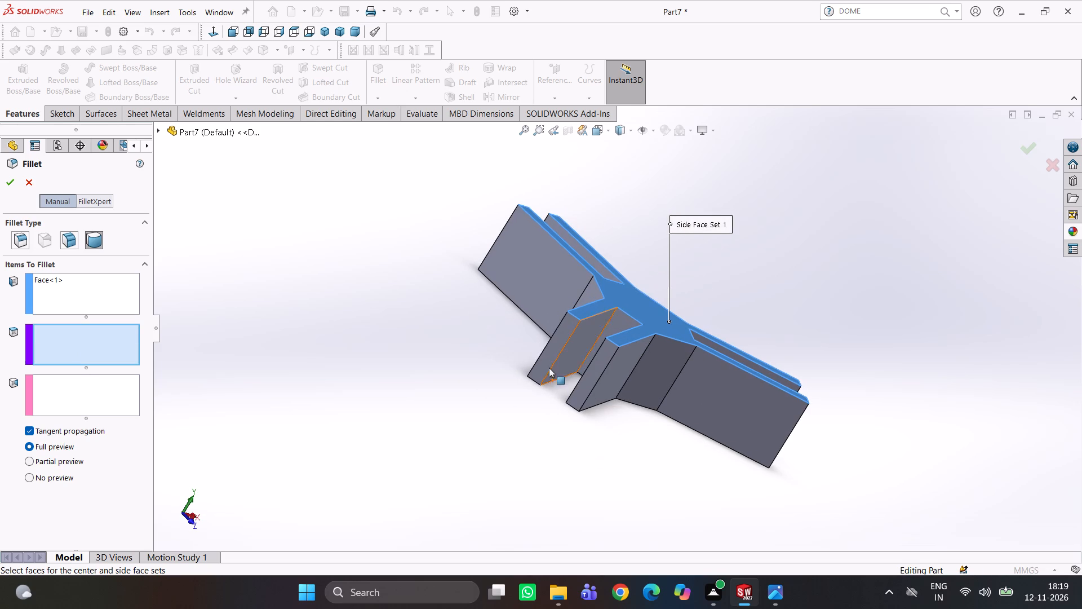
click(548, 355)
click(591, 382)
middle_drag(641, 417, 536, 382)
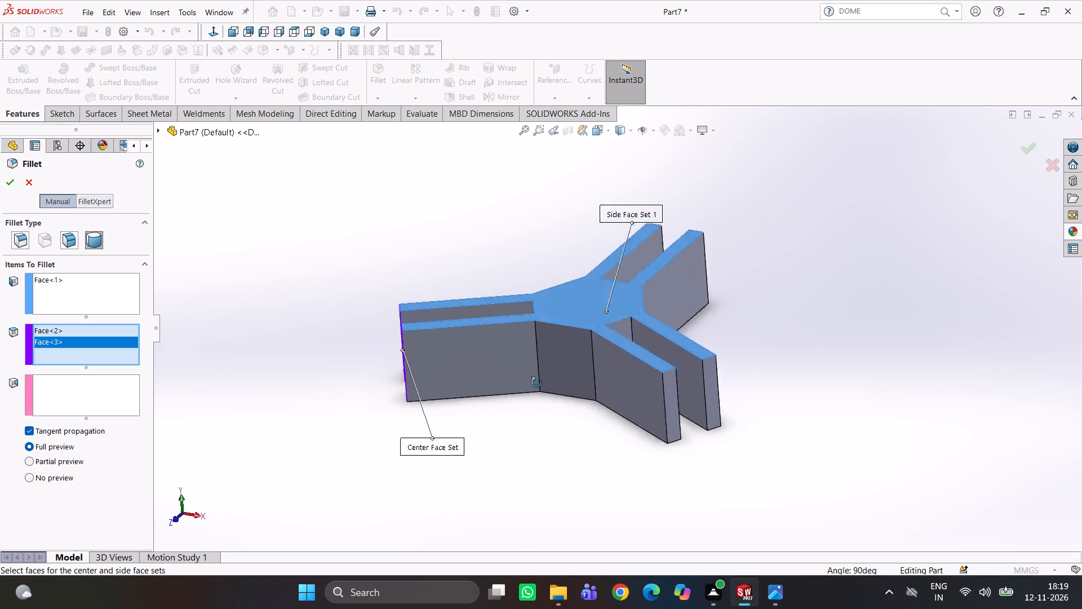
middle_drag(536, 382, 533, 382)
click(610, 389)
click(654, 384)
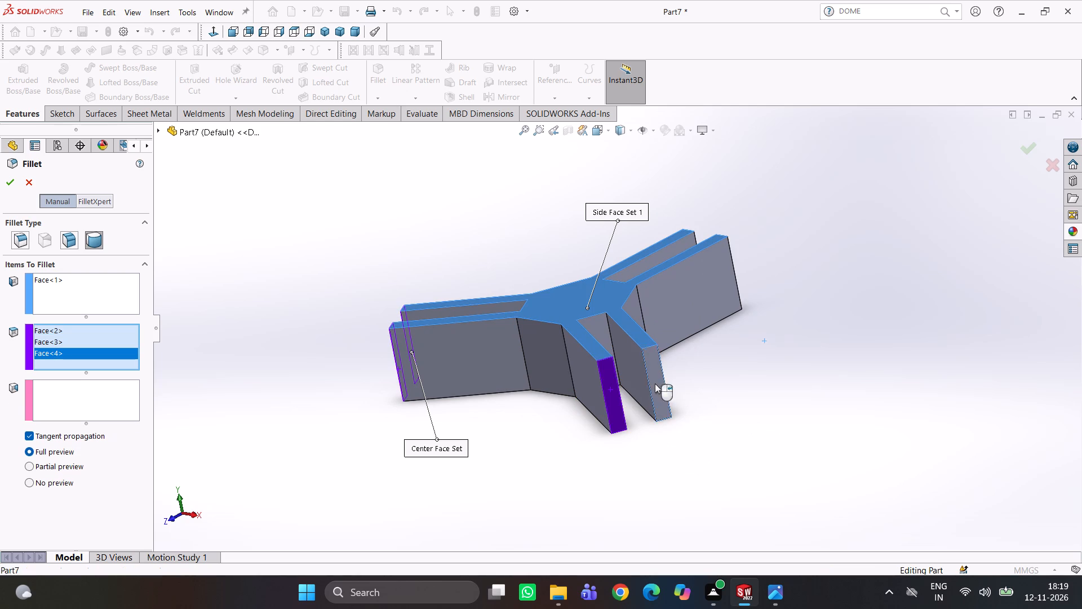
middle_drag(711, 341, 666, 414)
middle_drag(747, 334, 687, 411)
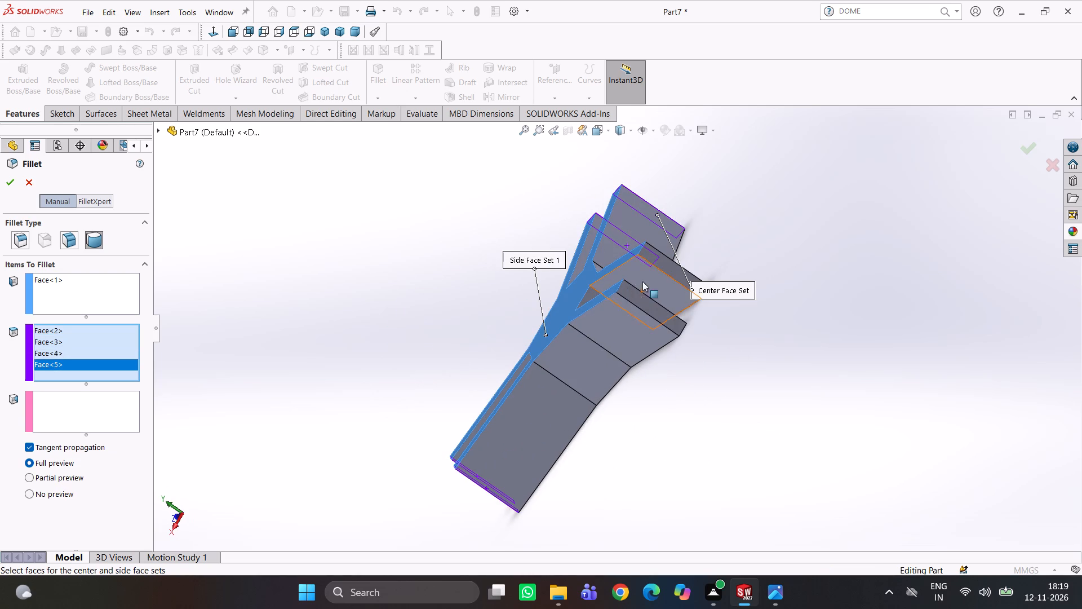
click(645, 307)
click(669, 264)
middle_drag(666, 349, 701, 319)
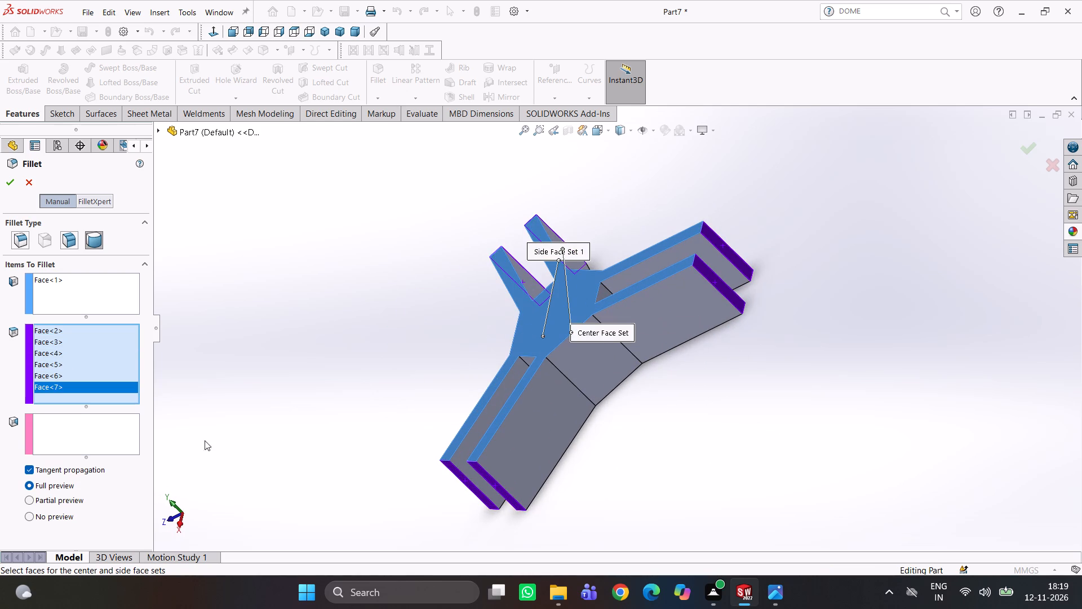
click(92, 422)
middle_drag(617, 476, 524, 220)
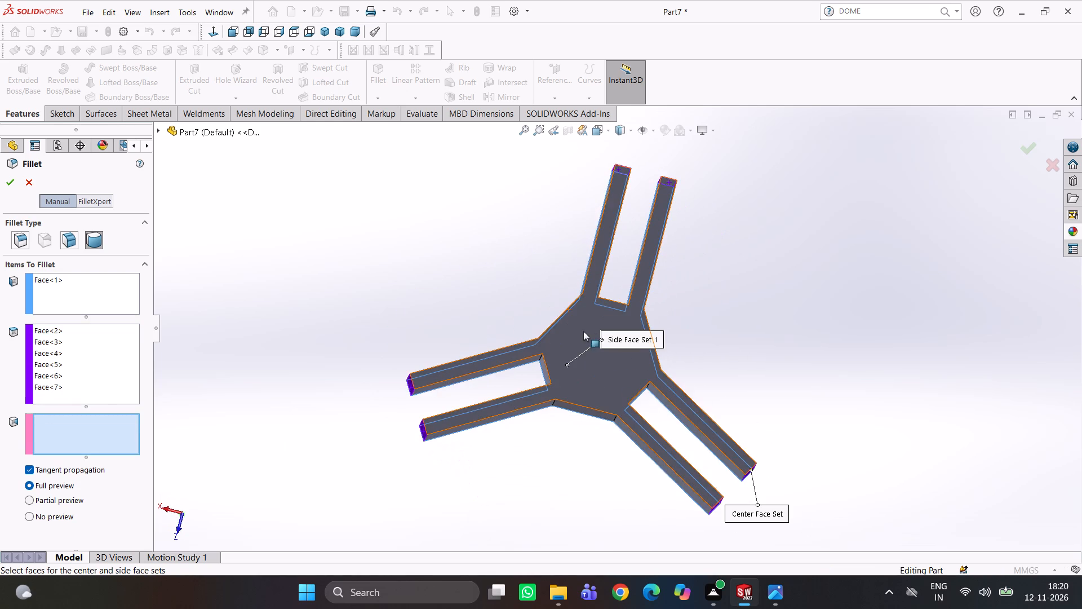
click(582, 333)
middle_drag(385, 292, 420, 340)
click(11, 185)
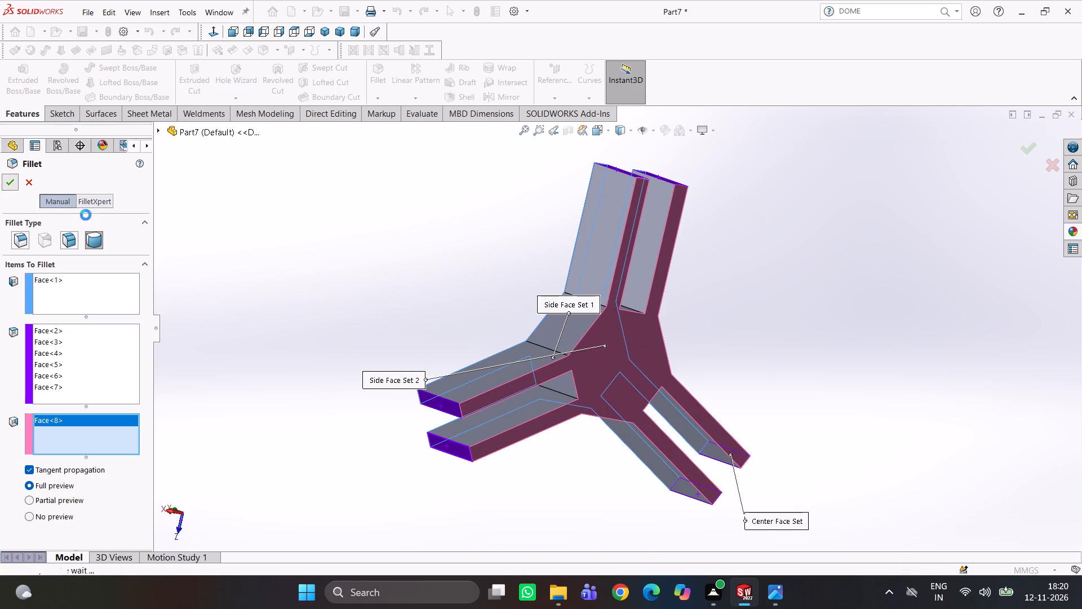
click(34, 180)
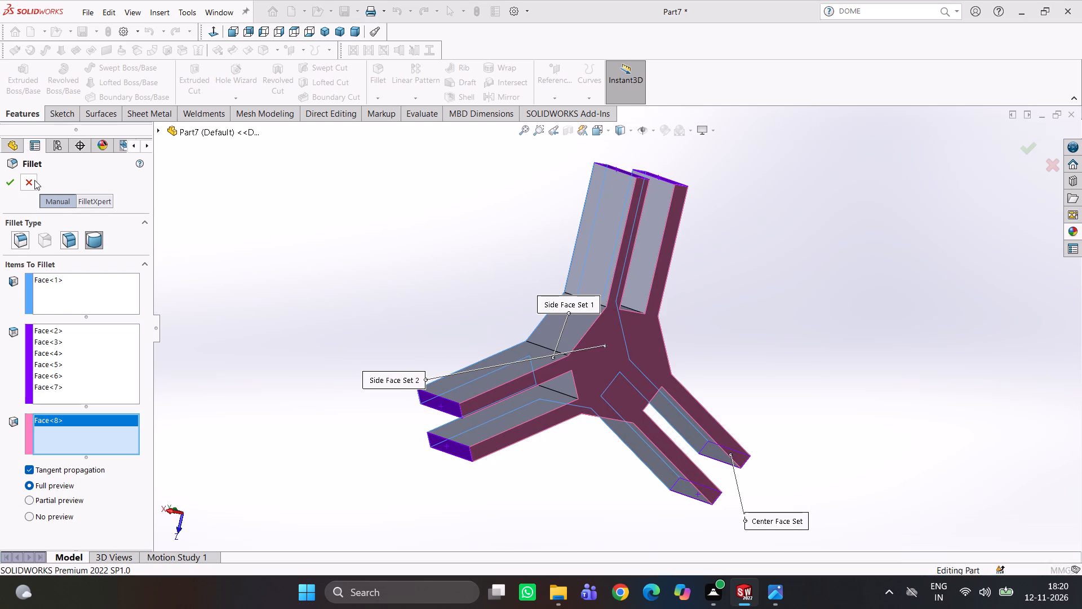
Apply a full round fillet to the end face of the lower-left arm's lower prong, using the body's two flat faces as sides.
middle_drag(267, 292, 432, 356)
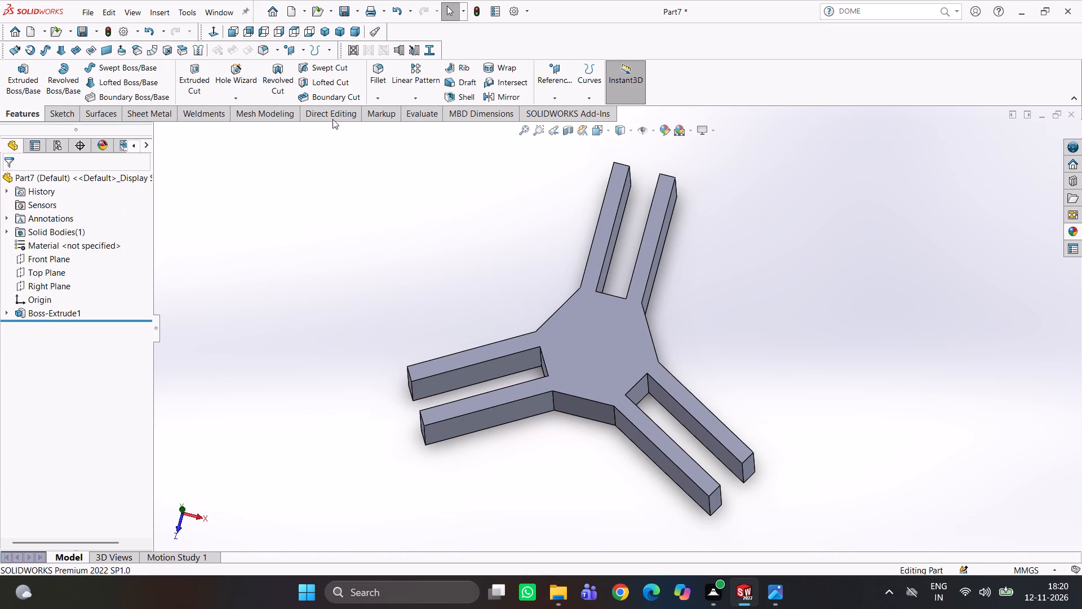
click(378, 75)
scroll(536, 439, down, 4)
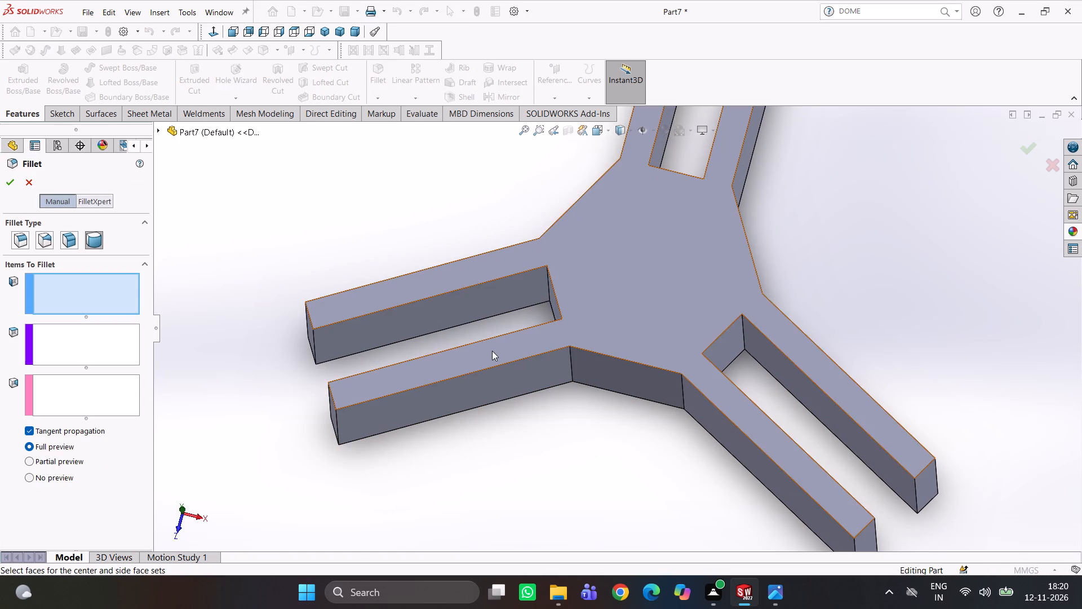
click(492, 351)
click(76, 339)
middle_drag(402, 456, 492, 469)
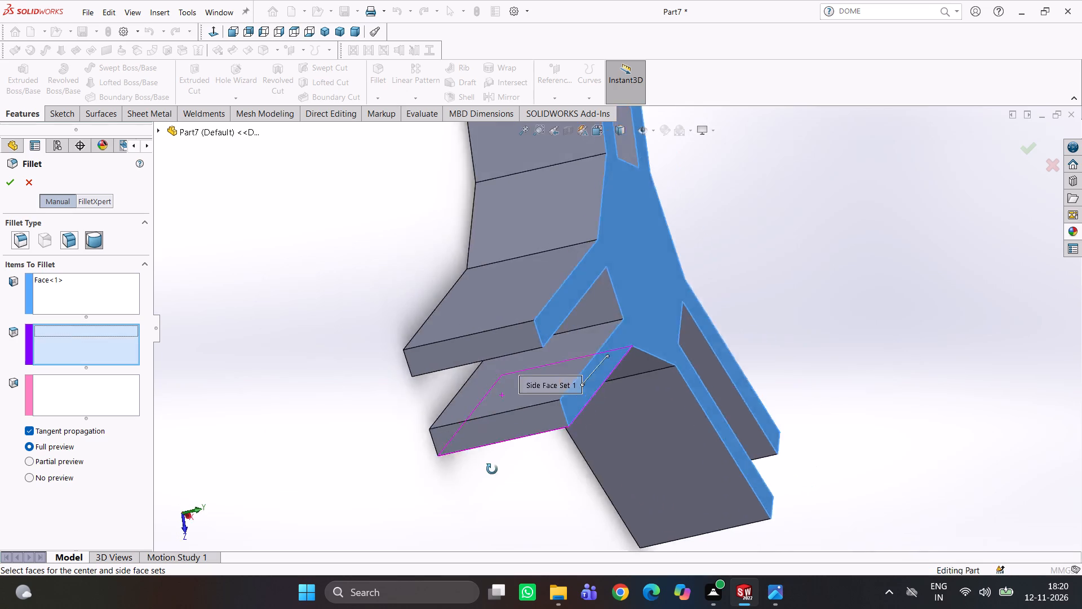
middle_drag(492, 469, 497, 458)
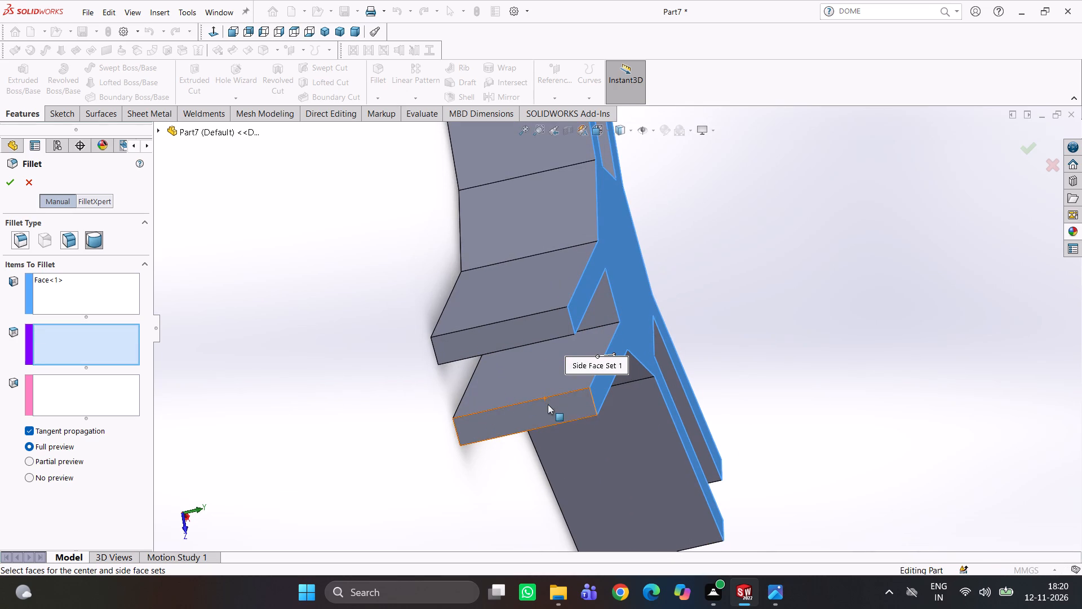
click(548, 404)
middle_drag(446, 450, 493, 425)
click(51, 406)
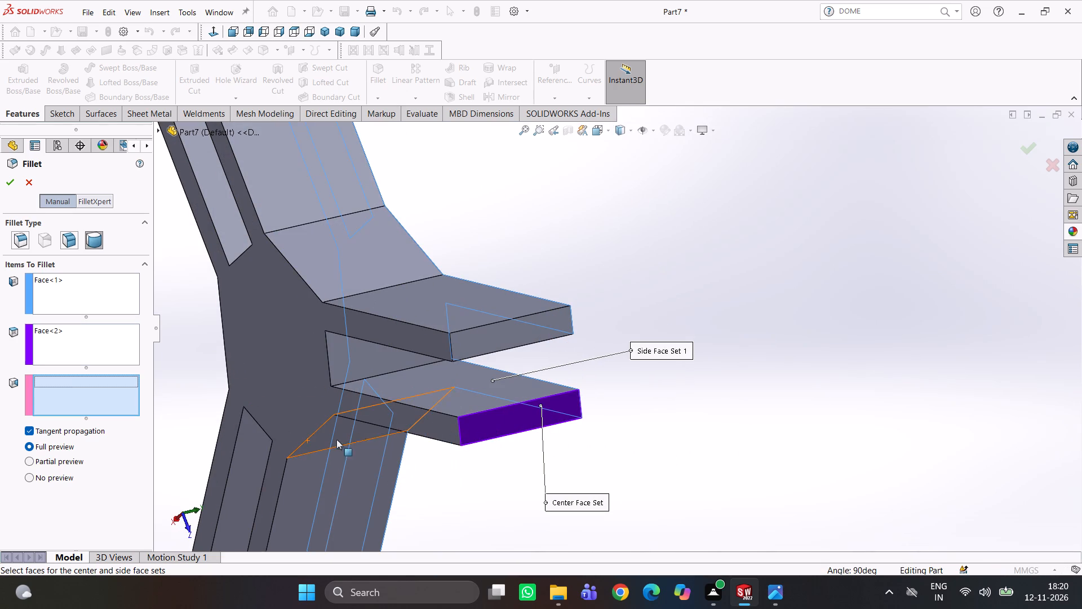
click(383, 414)
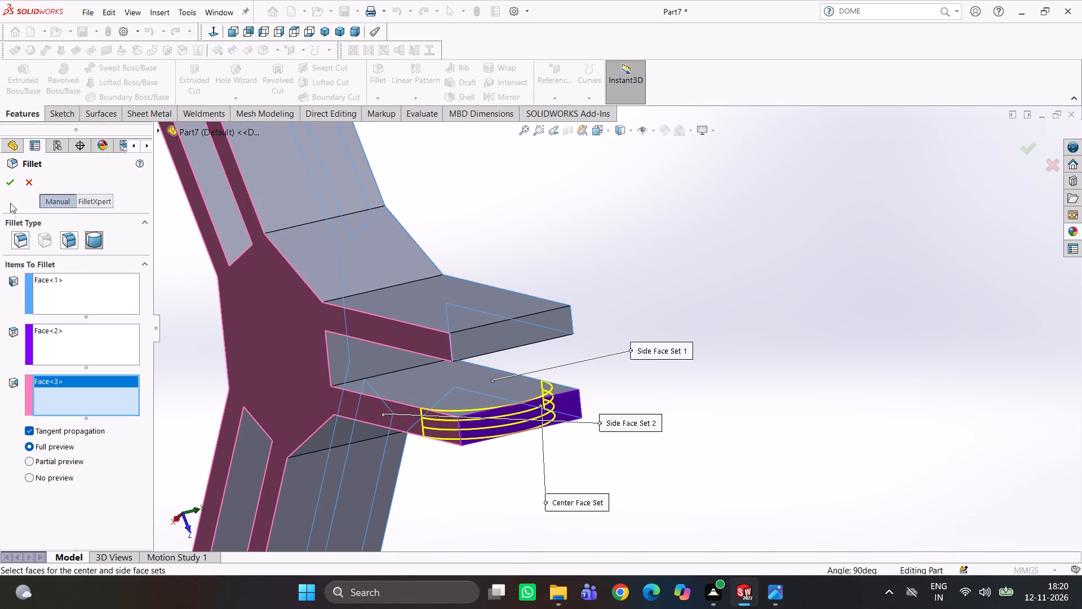
click(10, 187)
Apply a full round fillet to the end face of the lower-left arm's upper prong, with the body's two flat faces as side sets.
middle_drag(659, 392, 627, 404)
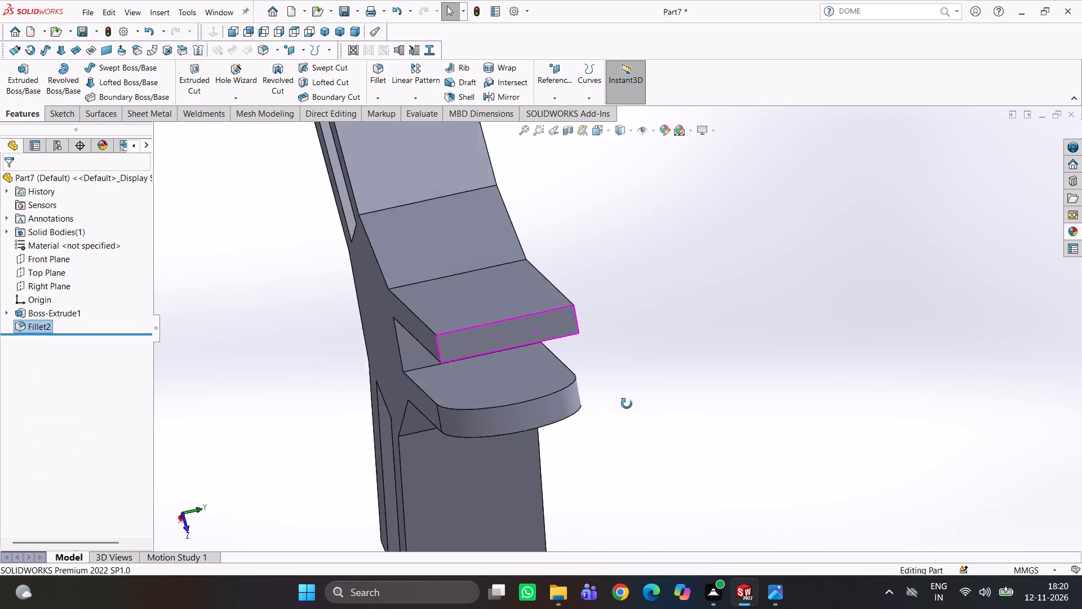
middle_drag(627, 404, 519, 431)
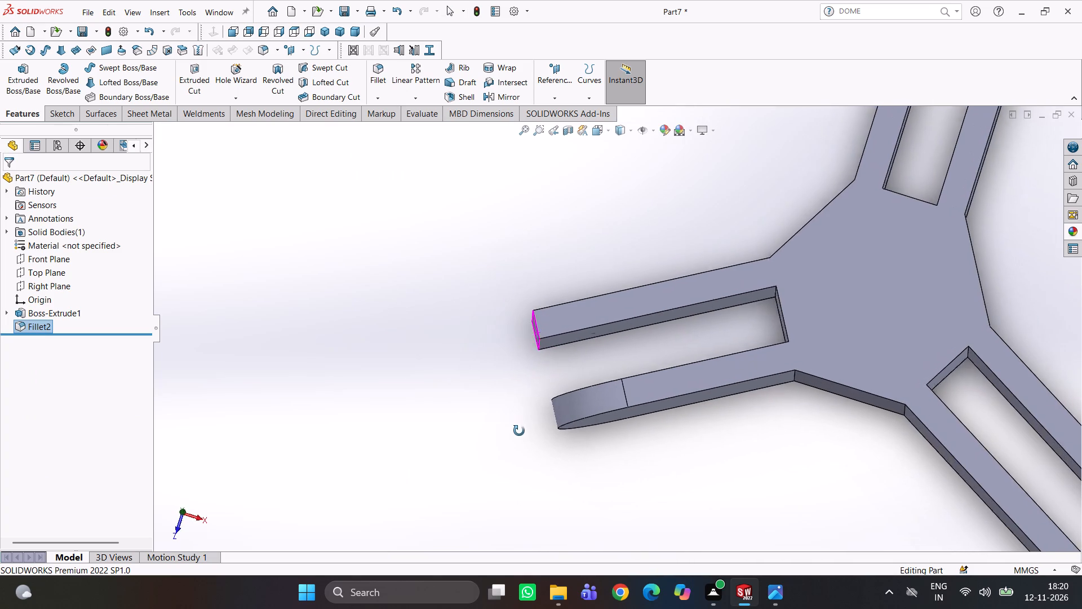
middle_drag(519, 431, 548, 439)
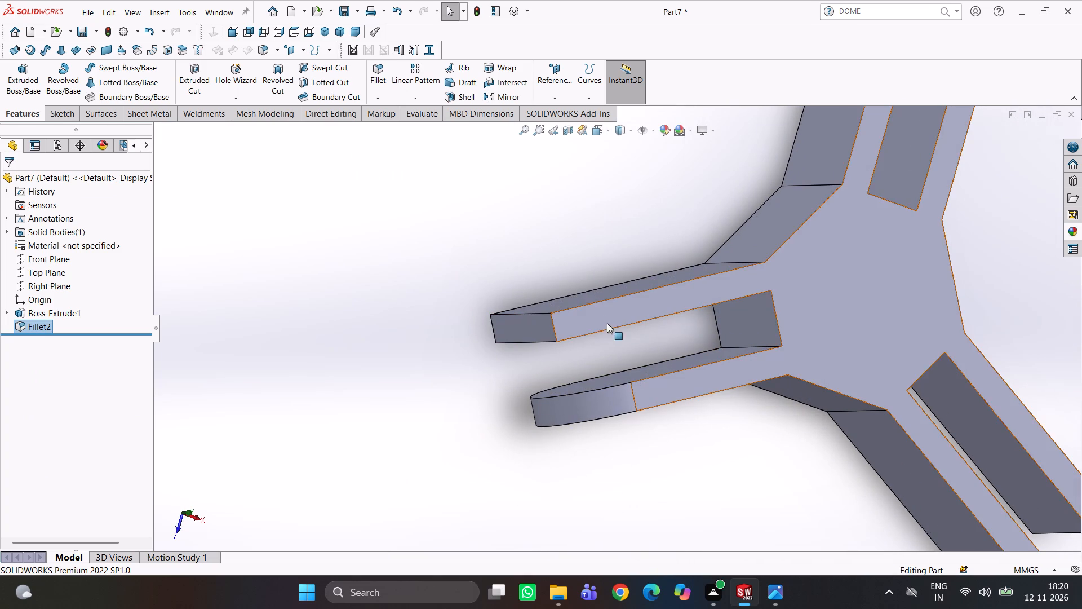
click(602, 316)
click(296, 316)
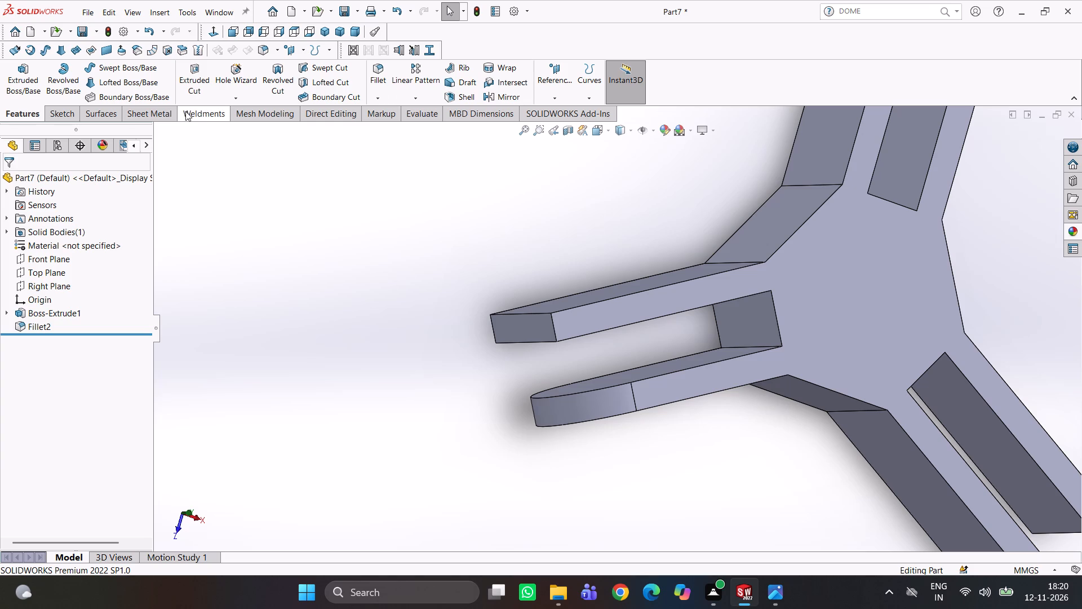
click(374, 80)
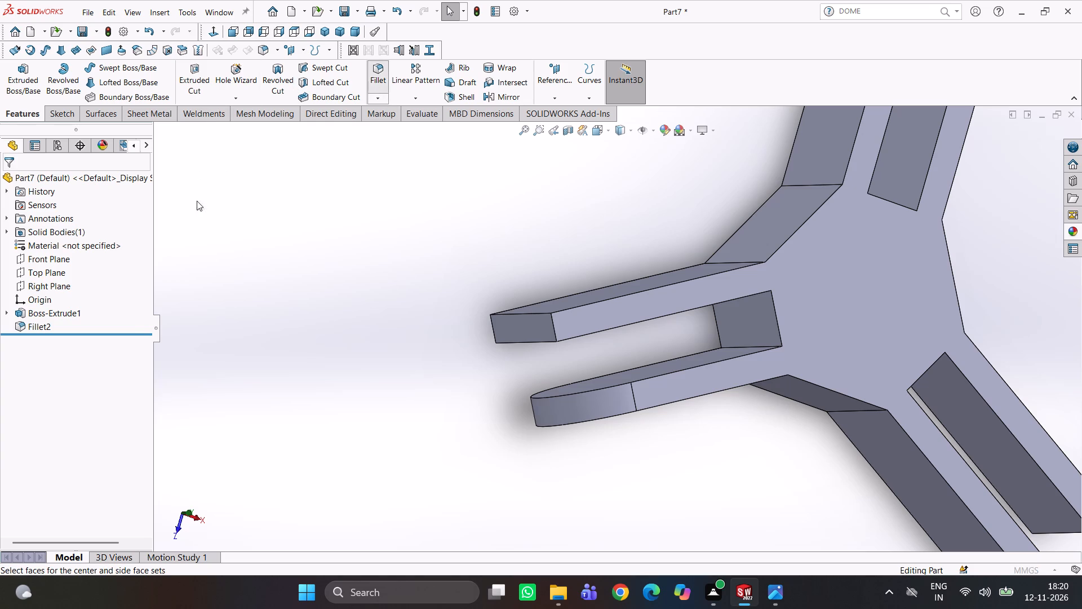
click(638, 301)
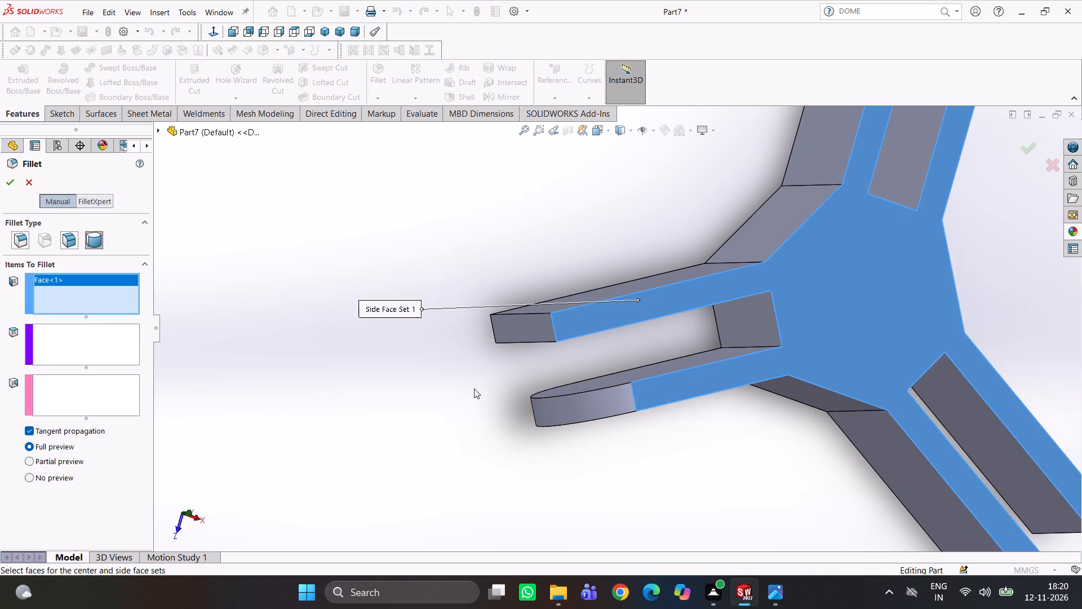
middle_drag(471, 390, 550, 399)
click(126, 351)
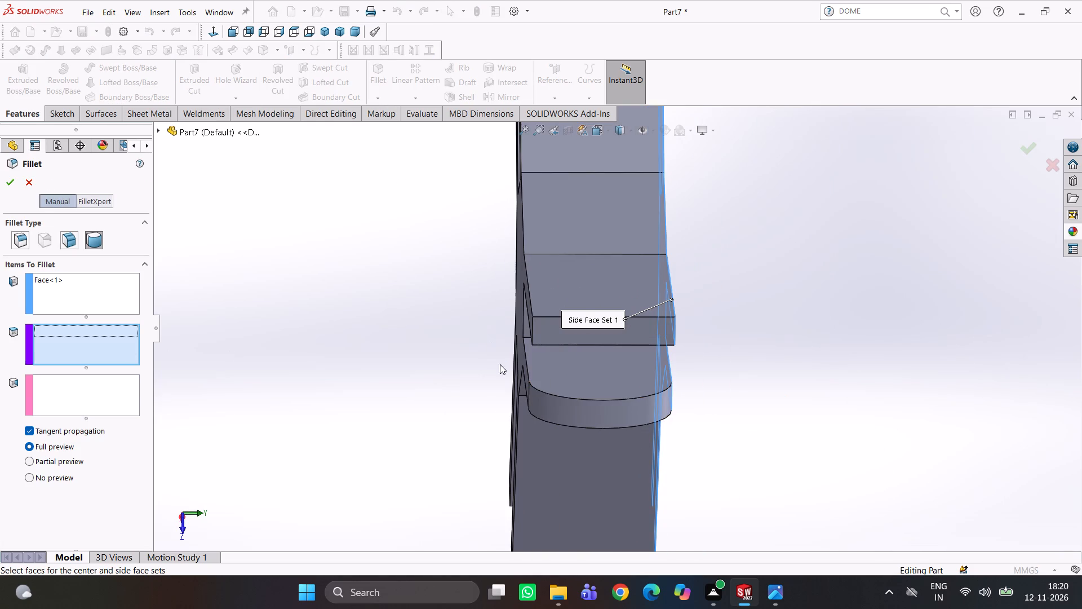
click(585, 336)
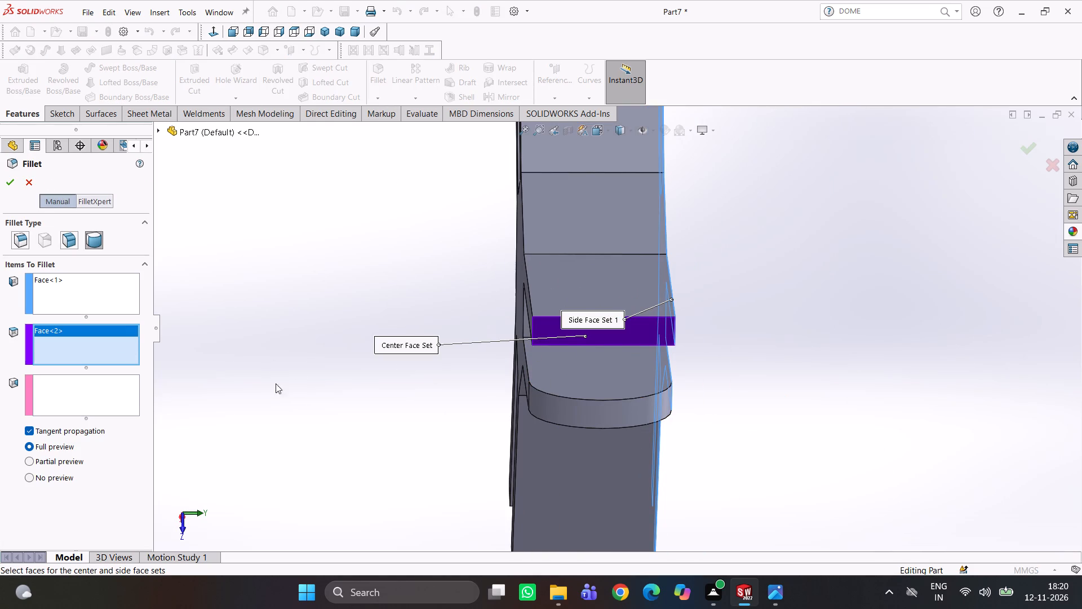
click(86, 394)
middle_drag(354, 382, 436, 406)
click(886, 341)
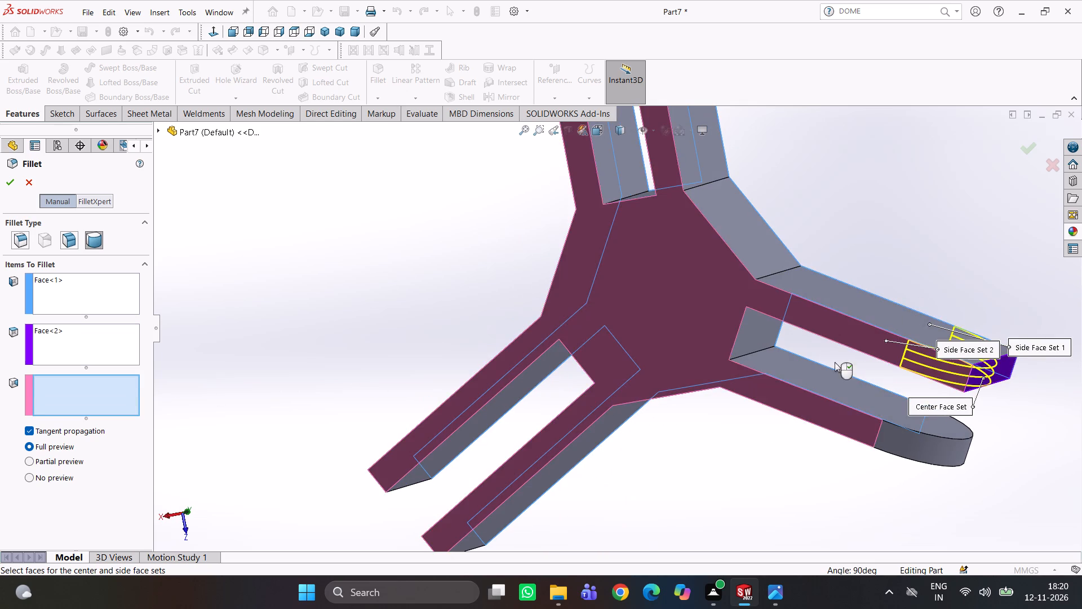
middle_drag(769, 385, 702, 385)
click(13, 188)
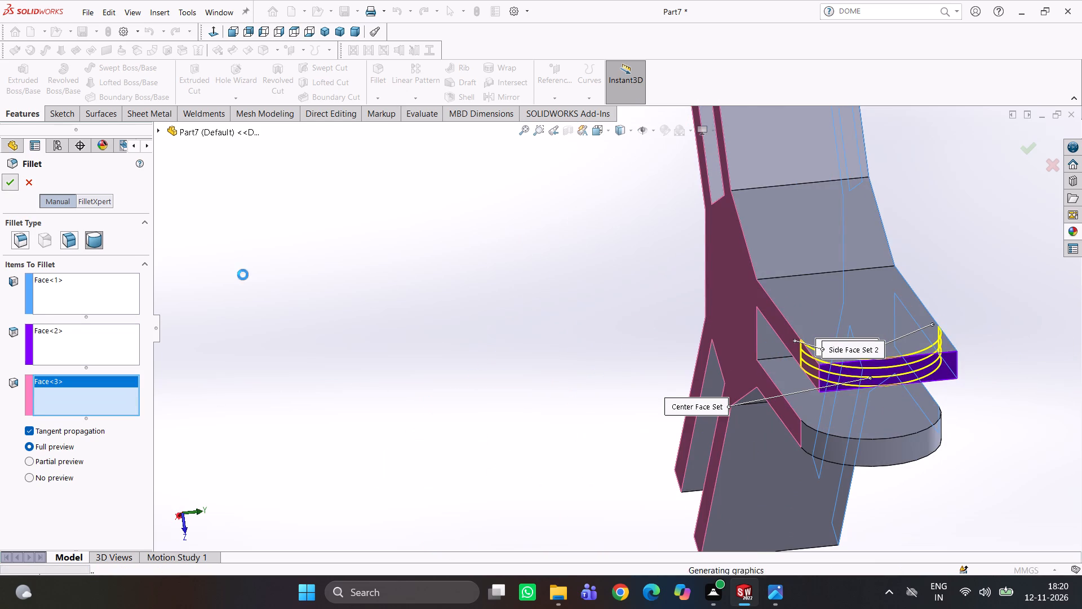
Apply a full round fillet to the lower-right arm's prong nearest the rounded arm, with the body's two flat faces as side sets.
scroll(328, 341, up, 3)
middle_drag(563, 364, 428, 328)
scroll(695, 401, up, 2)
middle_drag(717, 410, 681, 329)
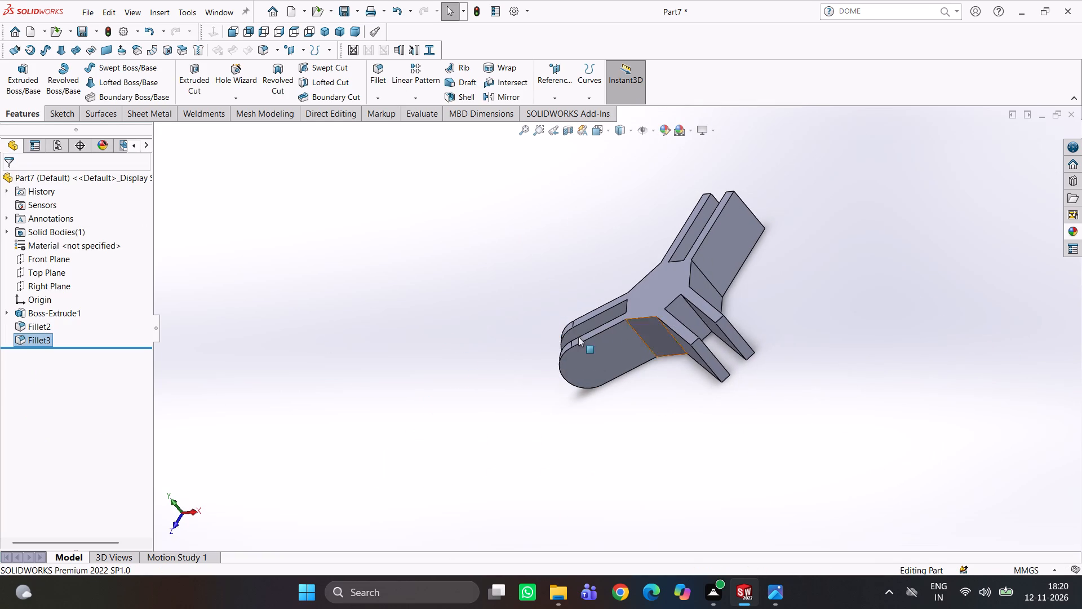
click(385, 77)
scroll(642, 365, down, 4)
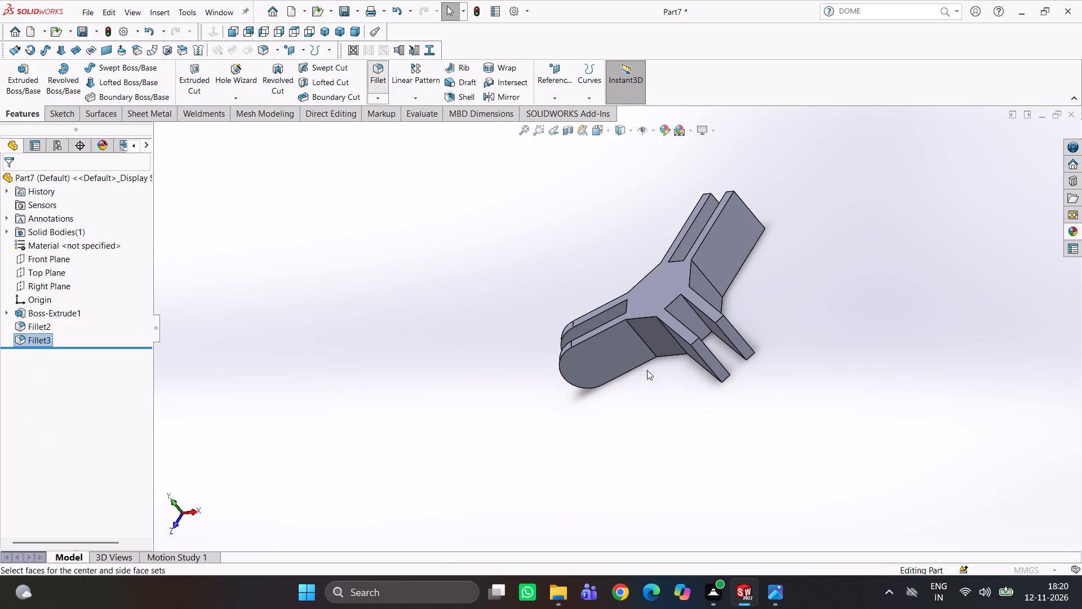
click(632, 290)
click(95, 343)
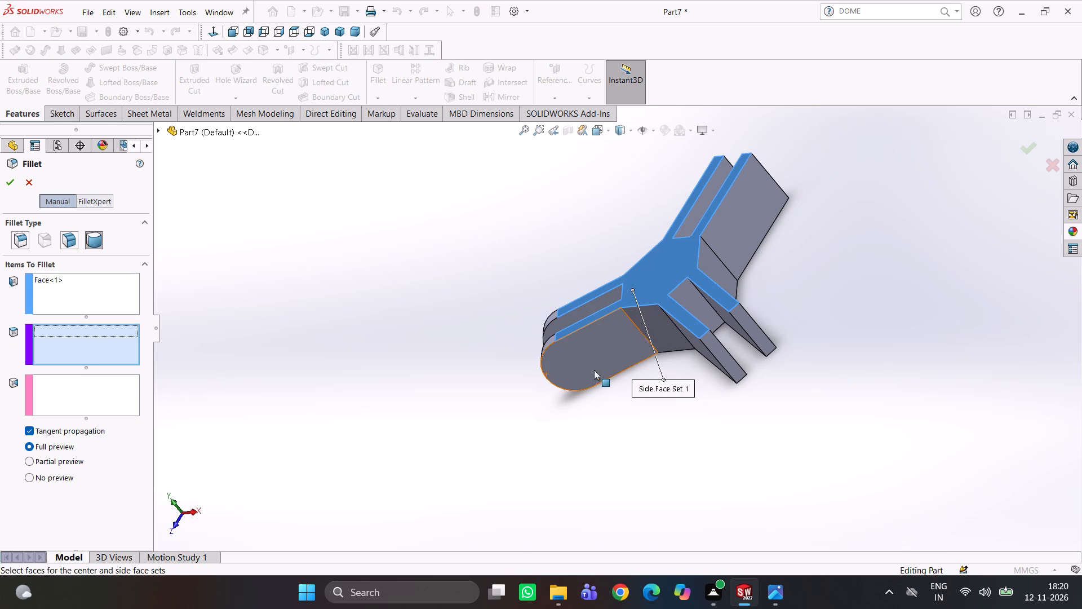
click(729, 365)
middle_drag(828, 455, 794, 342)
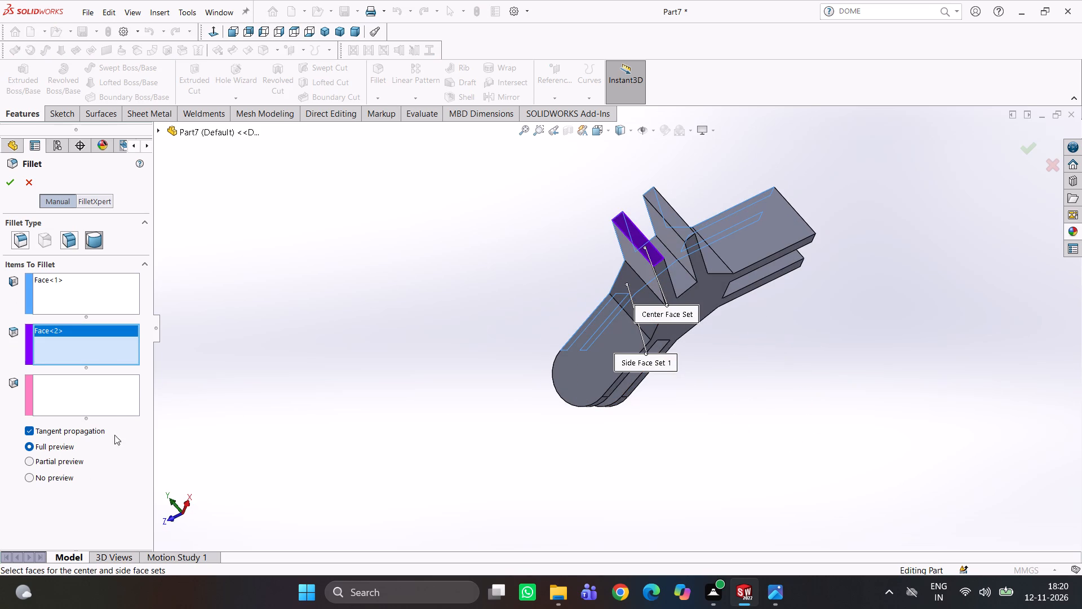
click(97, 397)
middle_drag(715, 394, 700, 319)
click(665, 271)
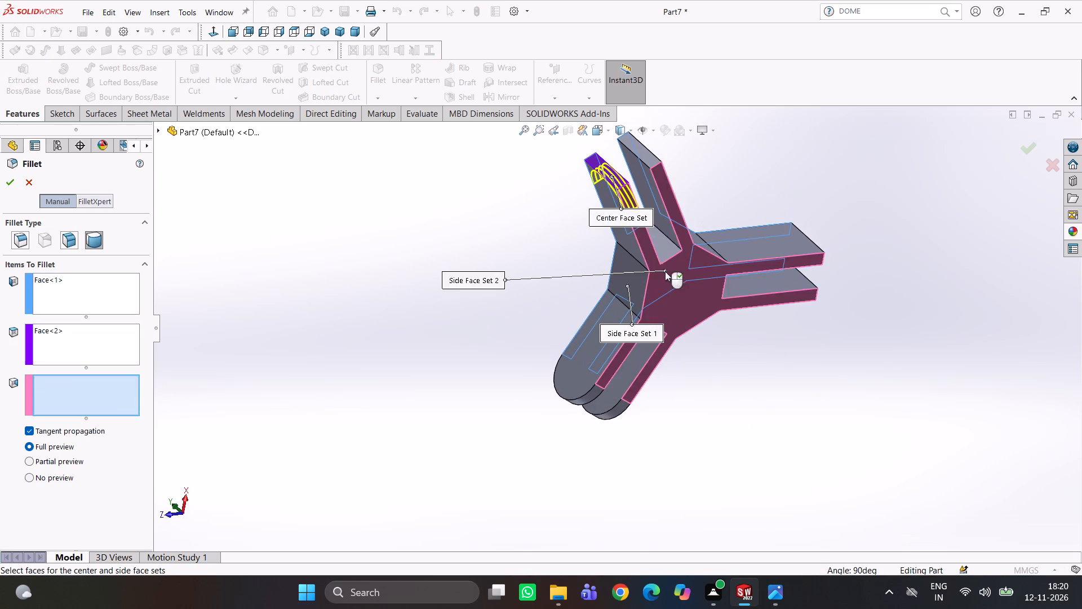
middle_drag(637, 314, 697, 419)
click(8, 176)
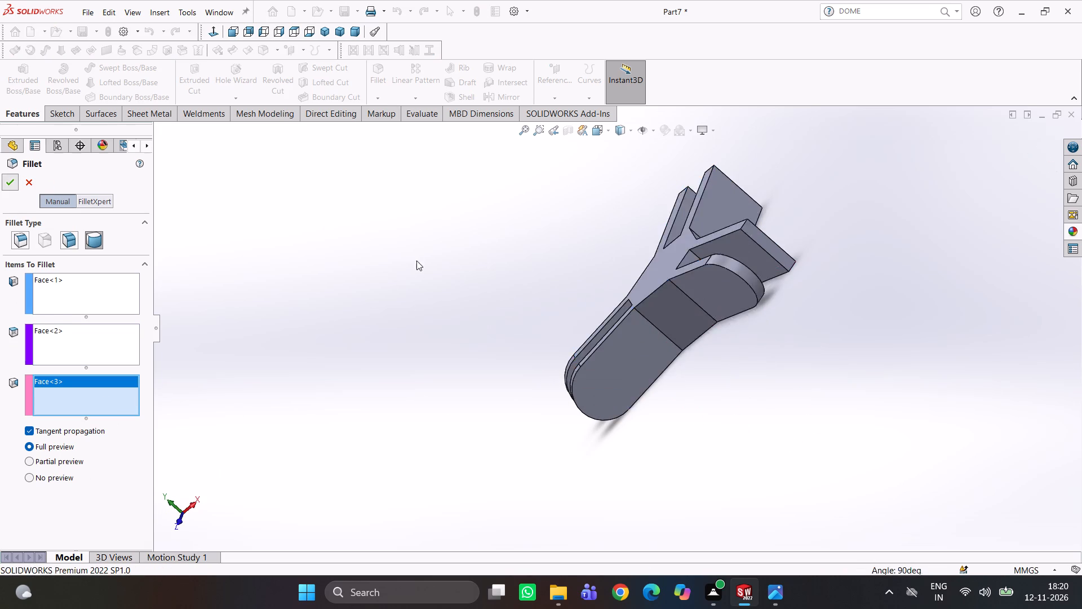
Apply a full round fillet to the end face of the lower-right arm's remaining square prong, using the body's two flat faces as side sets.
middle_drag(417, 264, 394, 329)
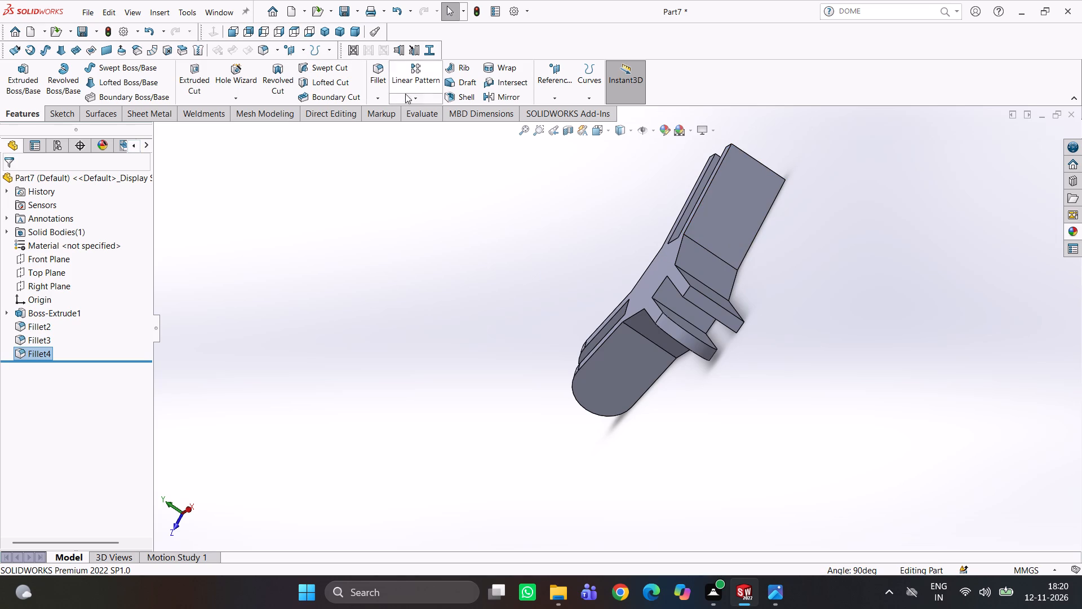
click(379, 71)
scroll(561, 299, down, 3)
middle_drag(582, 299, 620, 294)
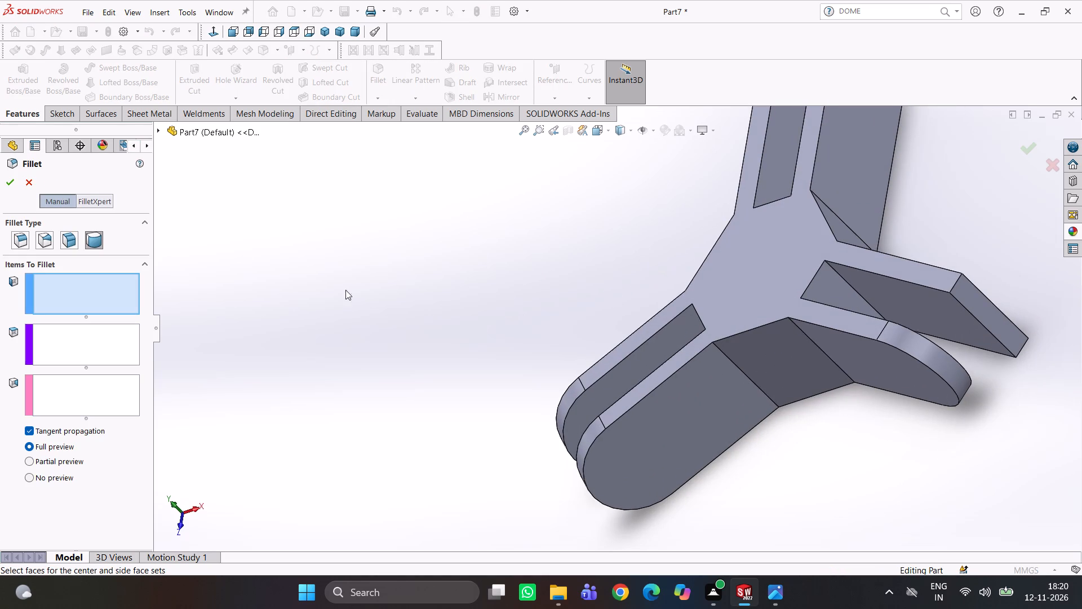
click(898, 270)
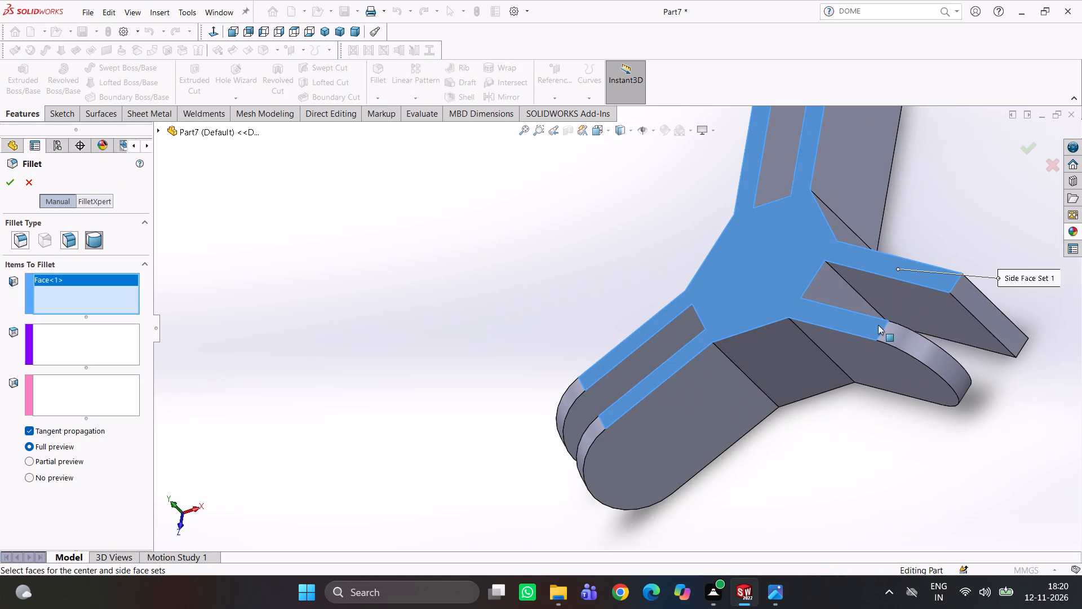
click(95, 351)
middle_drag(543, 377, 440, 246)
middle_drag(636, 305, 711, 389)
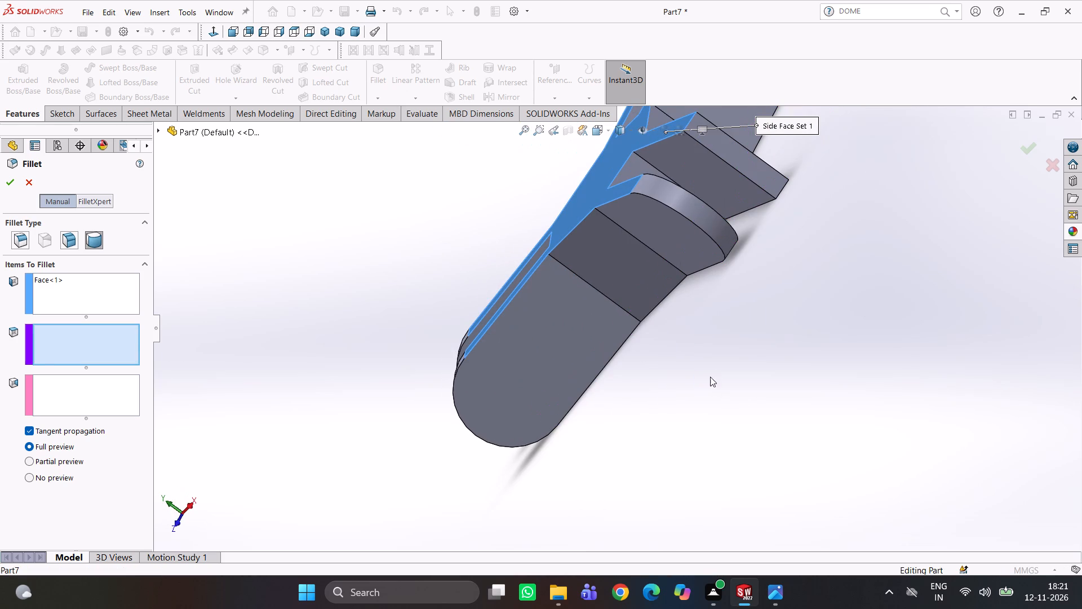
click(730, 148)
middle_drag(810, 258, 751, 203)
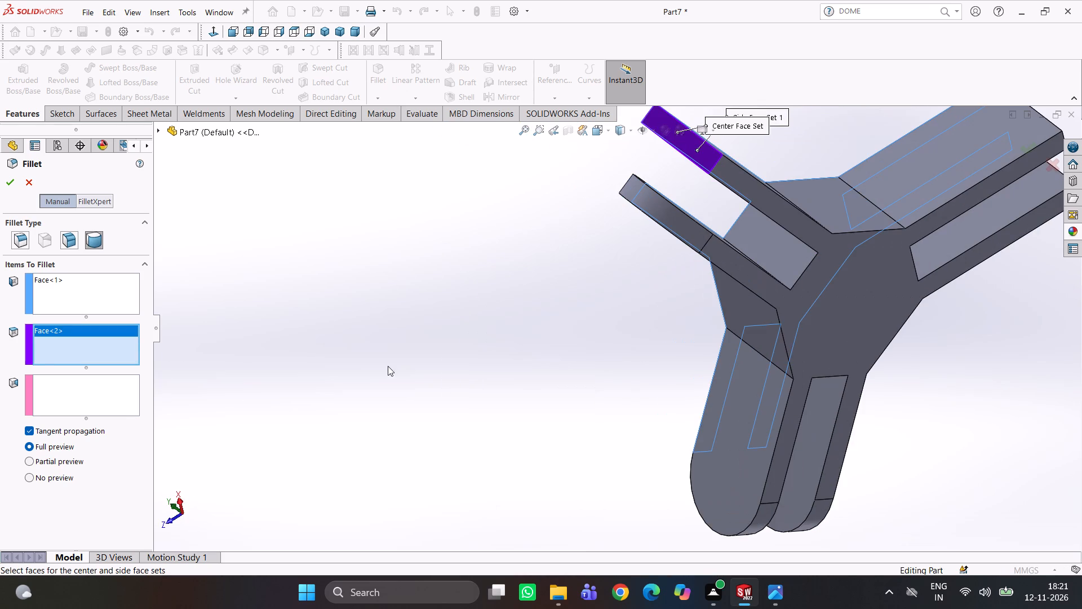
click(93, 396)
middle_drag(589, 389, 581, 352)
click(823, 280)
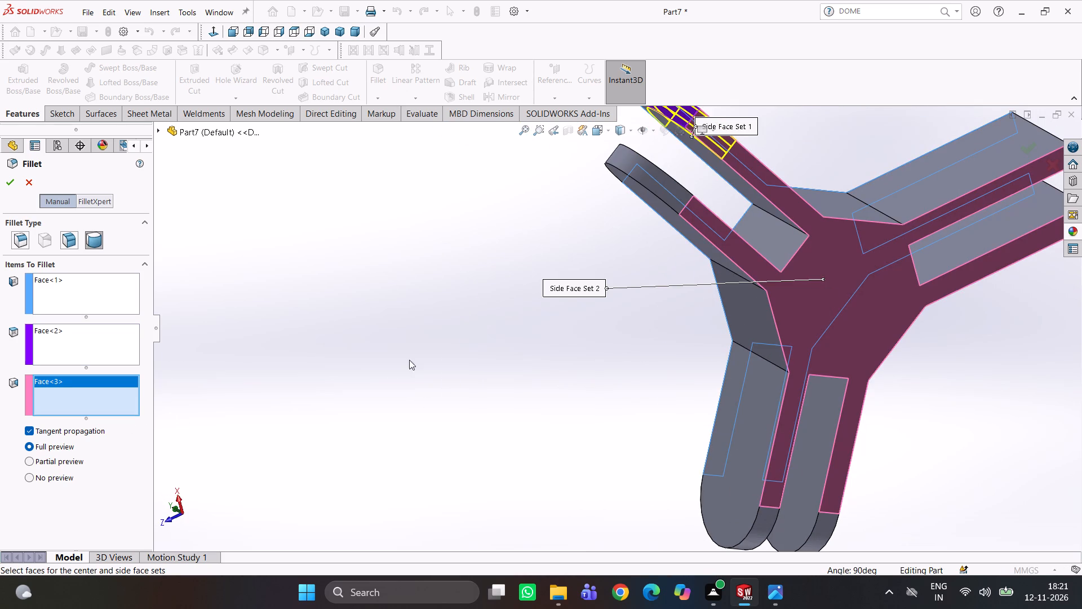
click(9, 185)
Try a full round fillet on the last square arm, with both prong end faces as the center set and the body's flat faces as sides.
scroll(348, 403, up, 3)
middle_drag(387, 405, 320, 532)
scroll(589, 297, up, 1)
middle_drag(601, 299, 555, 401)
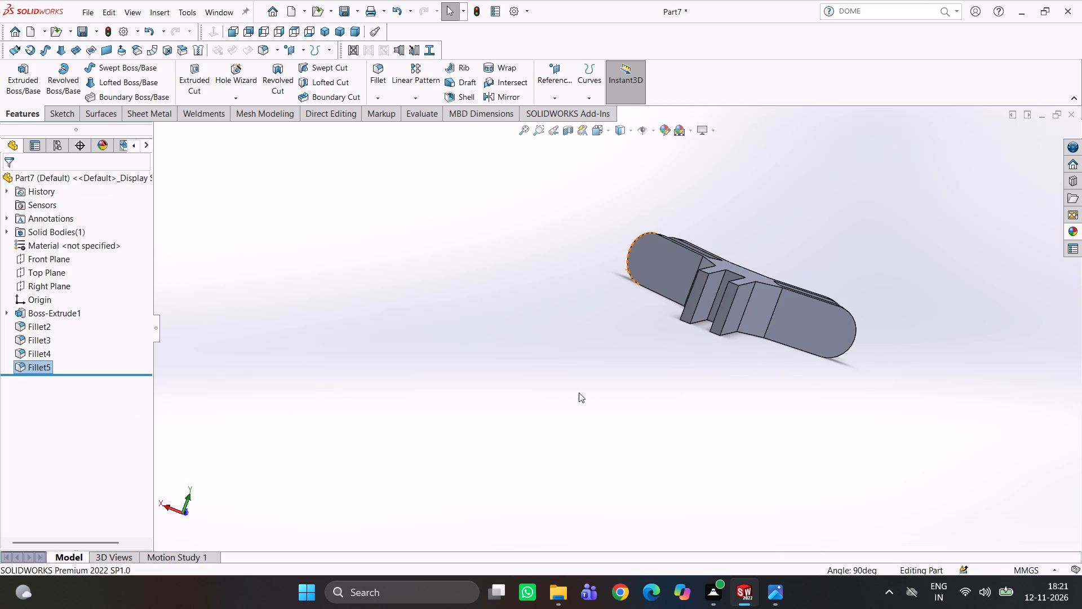
click(379, 73)
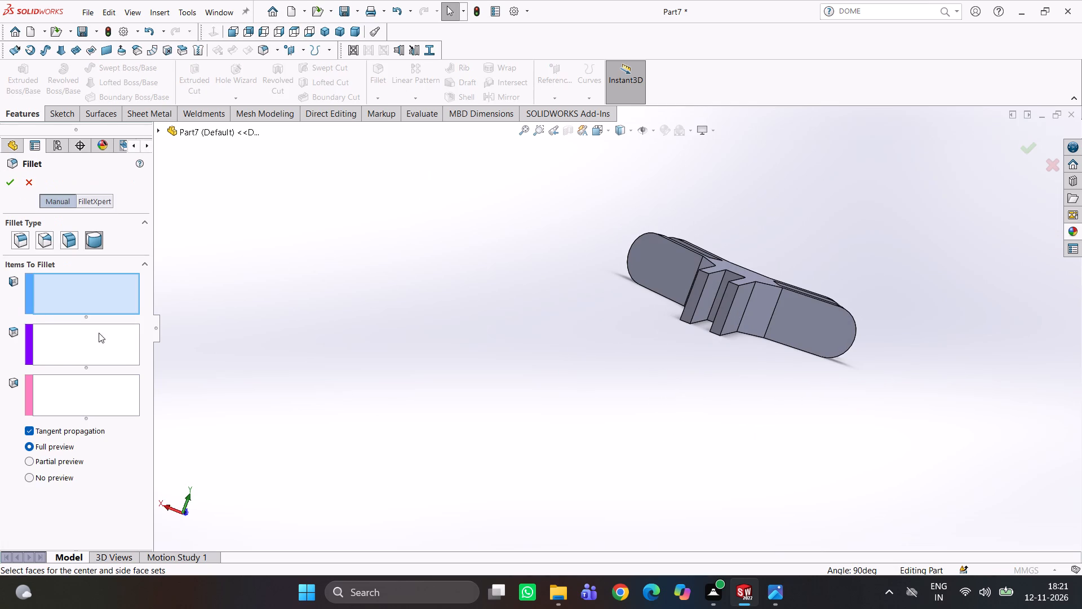
scroll(748, 298, down, 3)
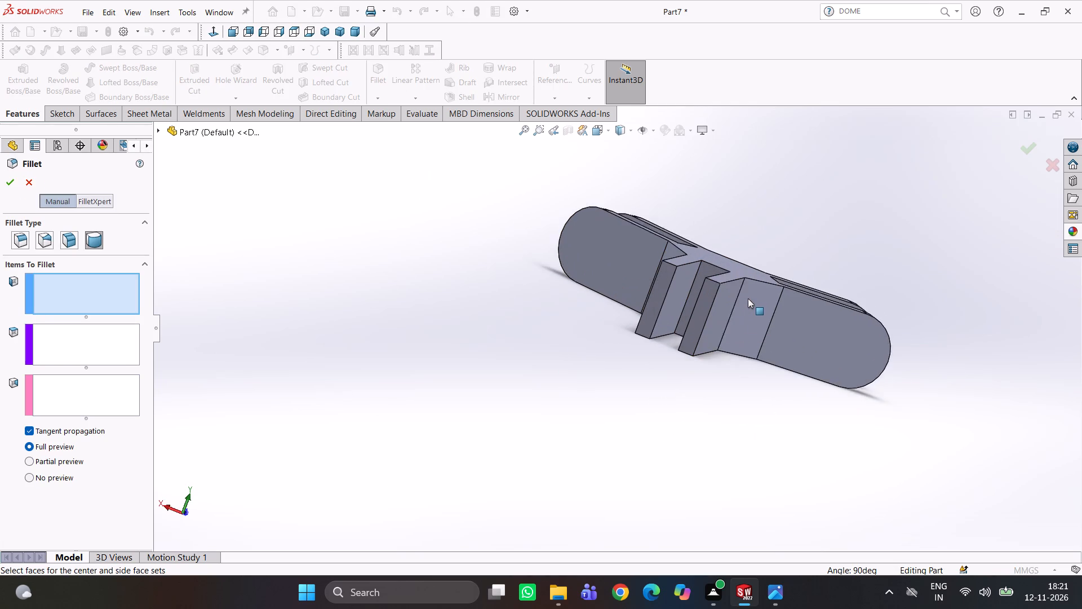
scroll(711, 434, up, 3)
middle_drag(700, 407, 684, 464)
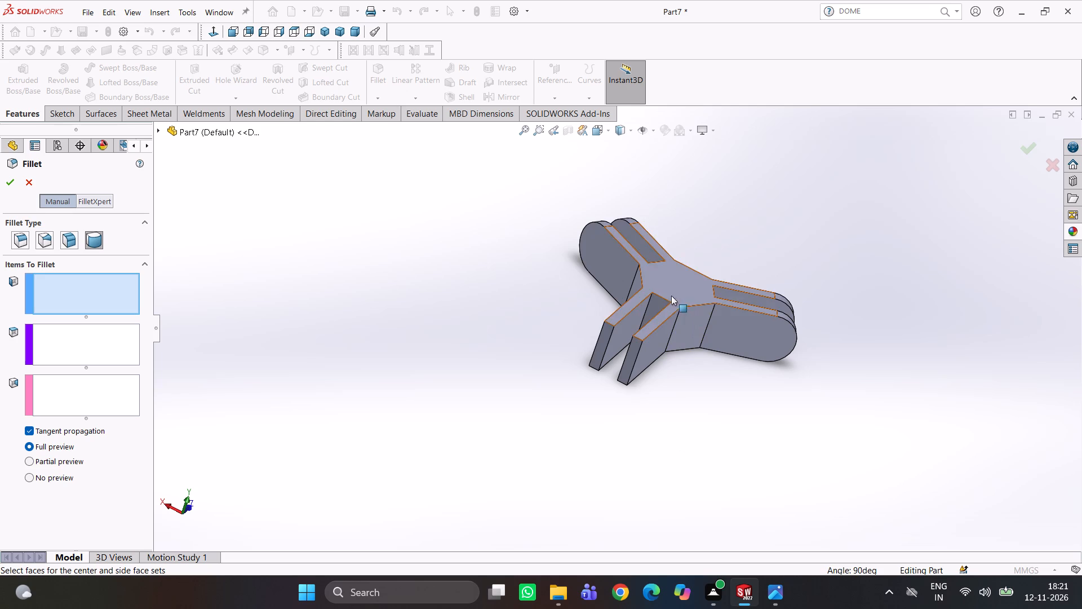
click(668, 286)
middle_drag(260, 387, 305, 346)
click(65, 338)
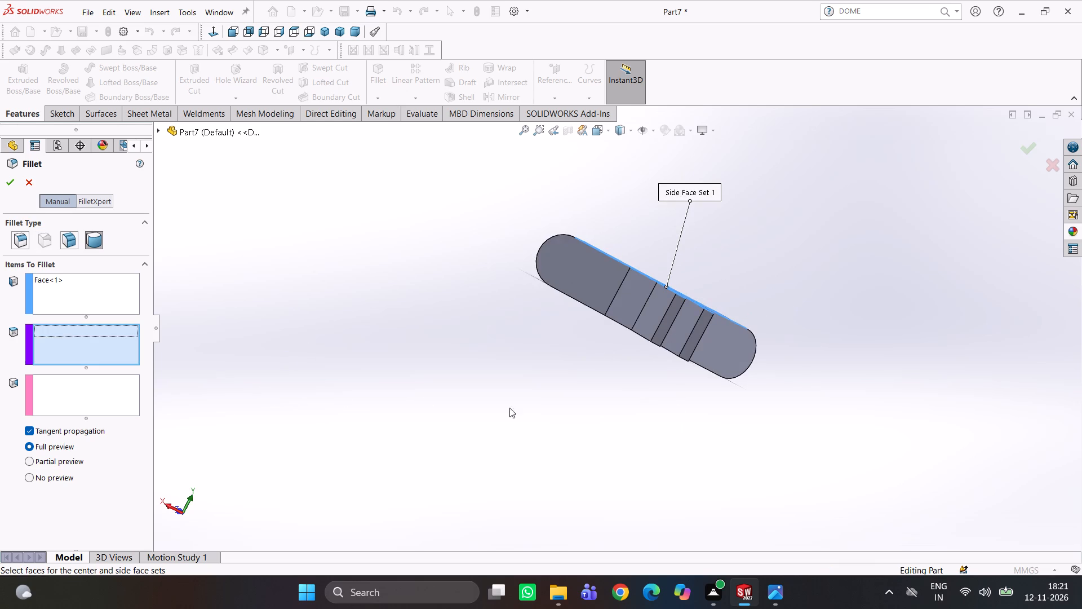
scroll(738, 364, down, 3)
click(587, 287)
middle_drag(627, 411, 568, 425)
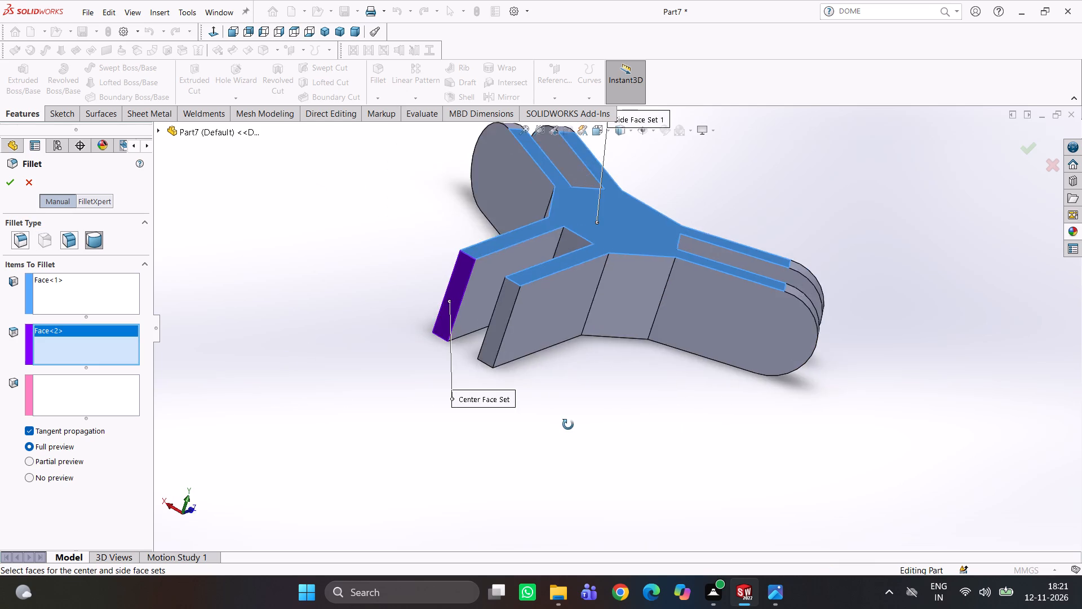
middle_drag(568, 425, 600, 417)
click(564, 312)
middle_drag(586, 412, 617, 288)
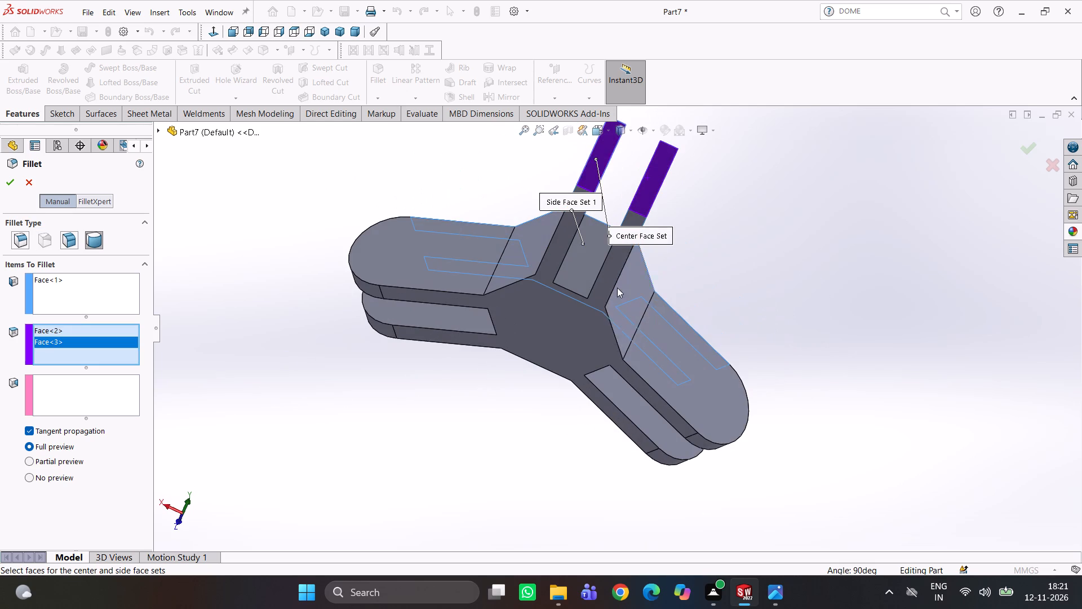
click(105, 400)
click(568, 315)
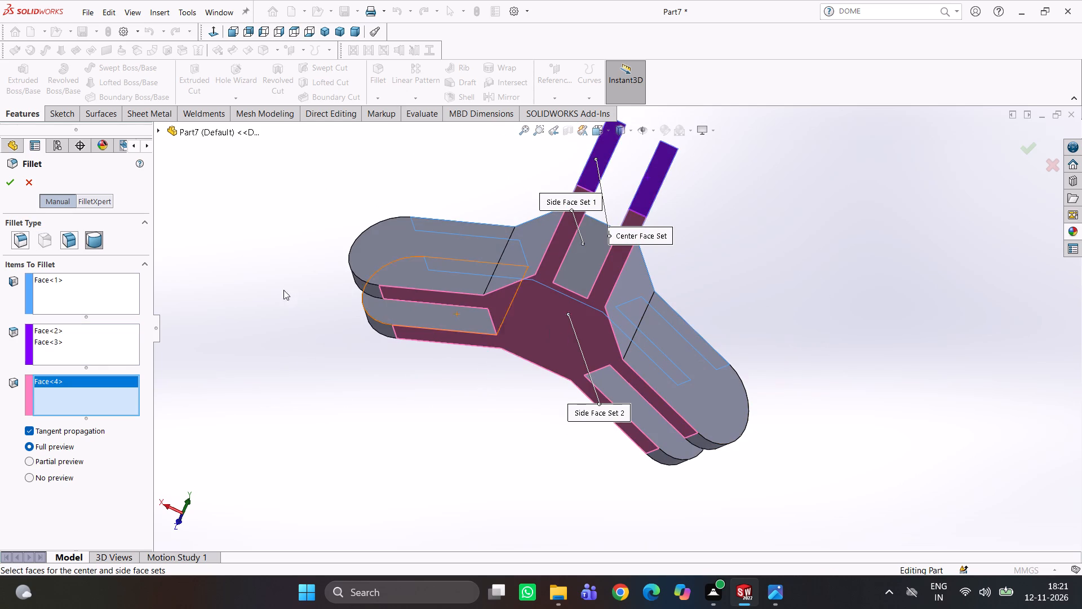
click(17, 184)
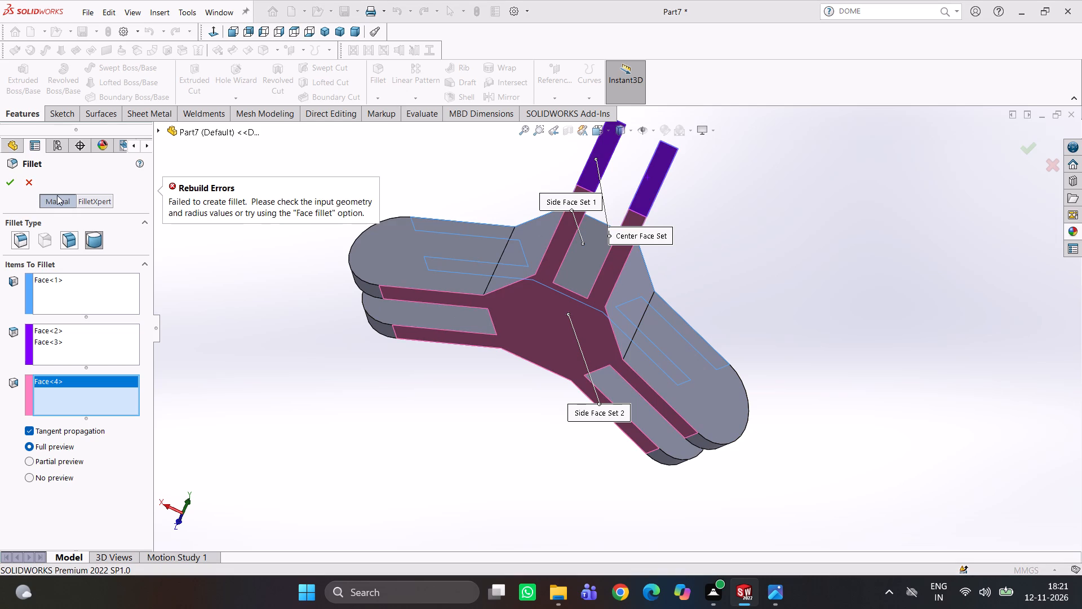
Clear the center face set, pick one square prong's end face of the last square arm instead, and complete the full round fillet.
right_click(72, 341)
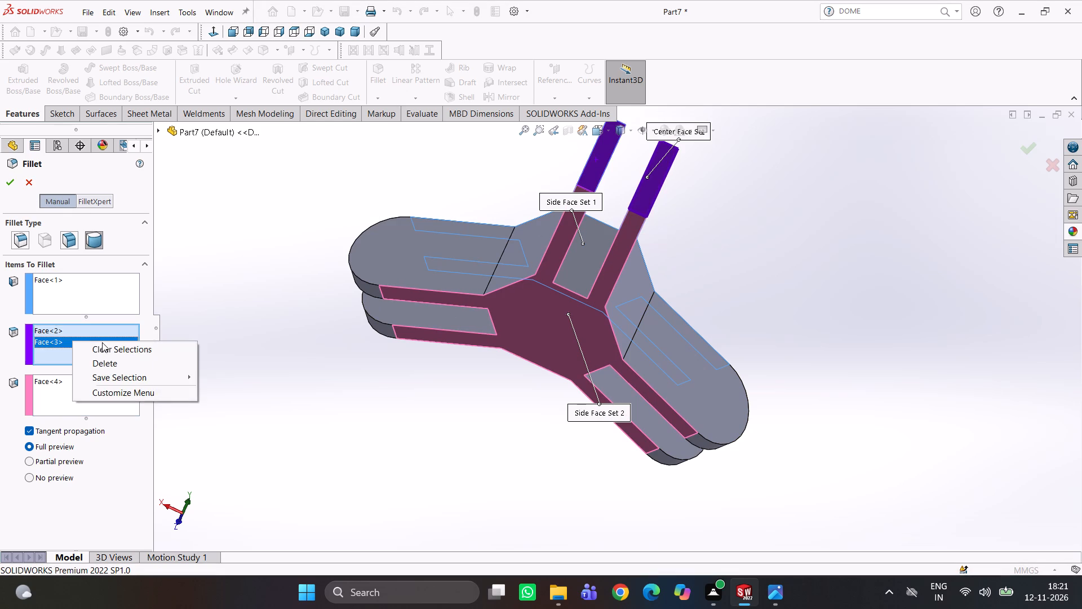
click(103, 343)
scroll(875, 283, up, 2)
middle_drag(844, 290, 834, 324)
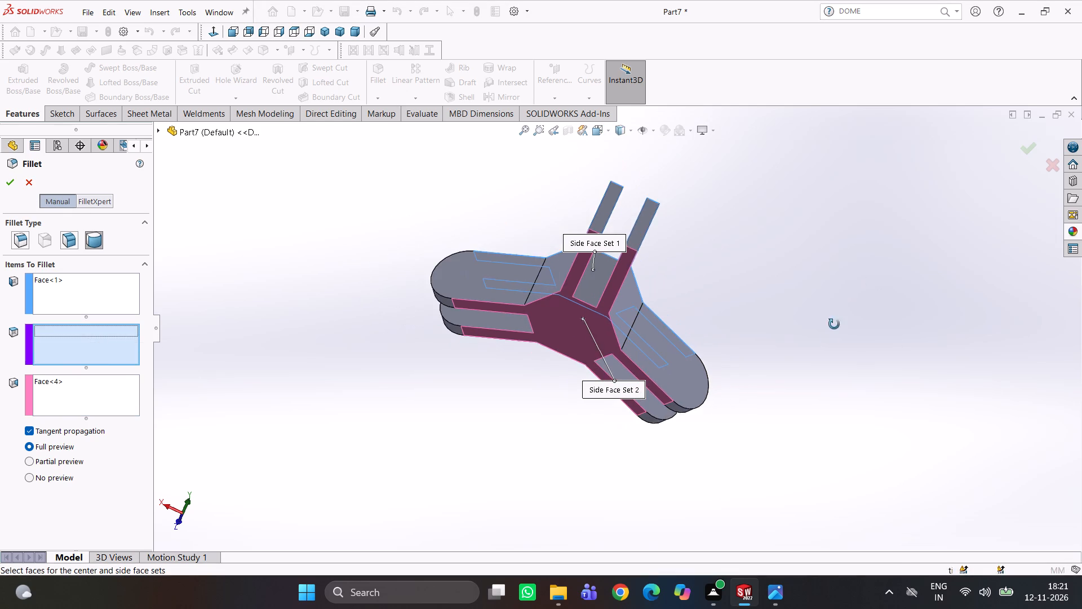
middle_drag(834, 324, 823, 351)
click(568, 251)
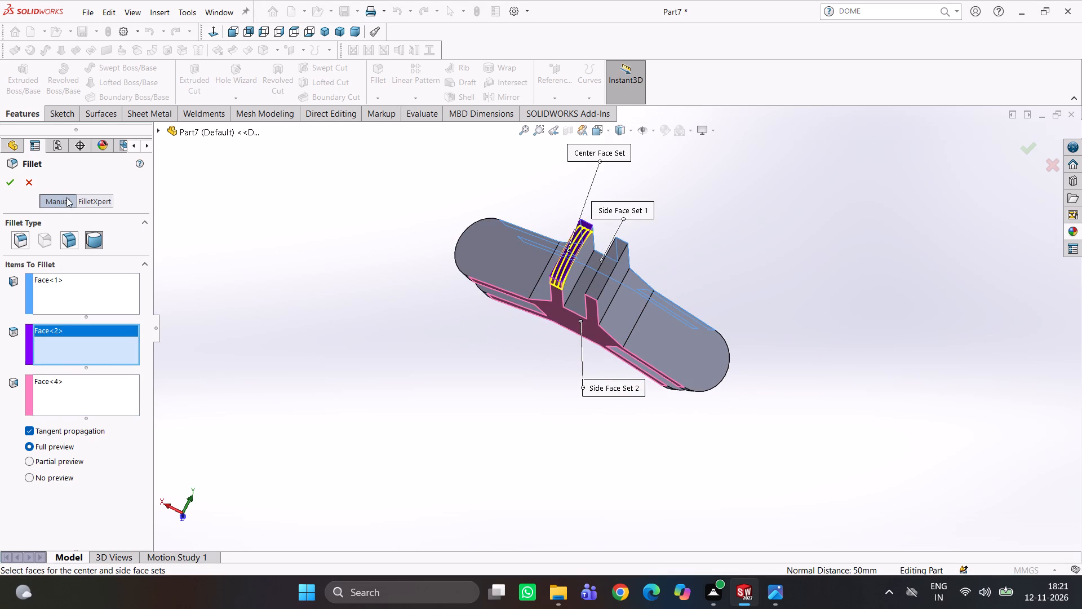
click(10, 184)
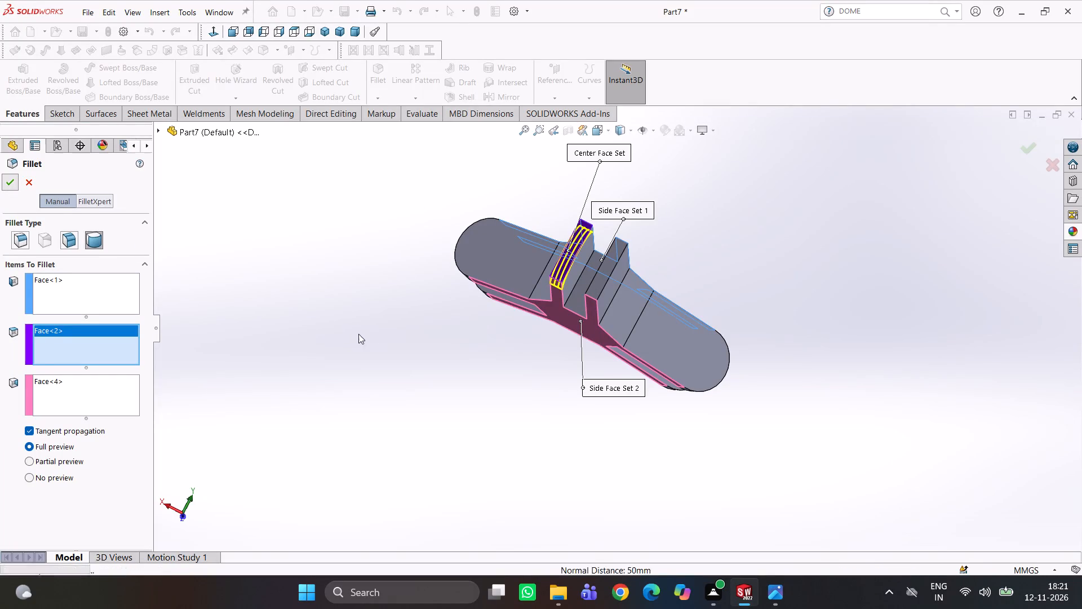
Apply a full round fillet to the end face of the last square prong, with the body's two flat faces as side sets.
middle_drag(375, 339, 367, 395)
click(611, 267)
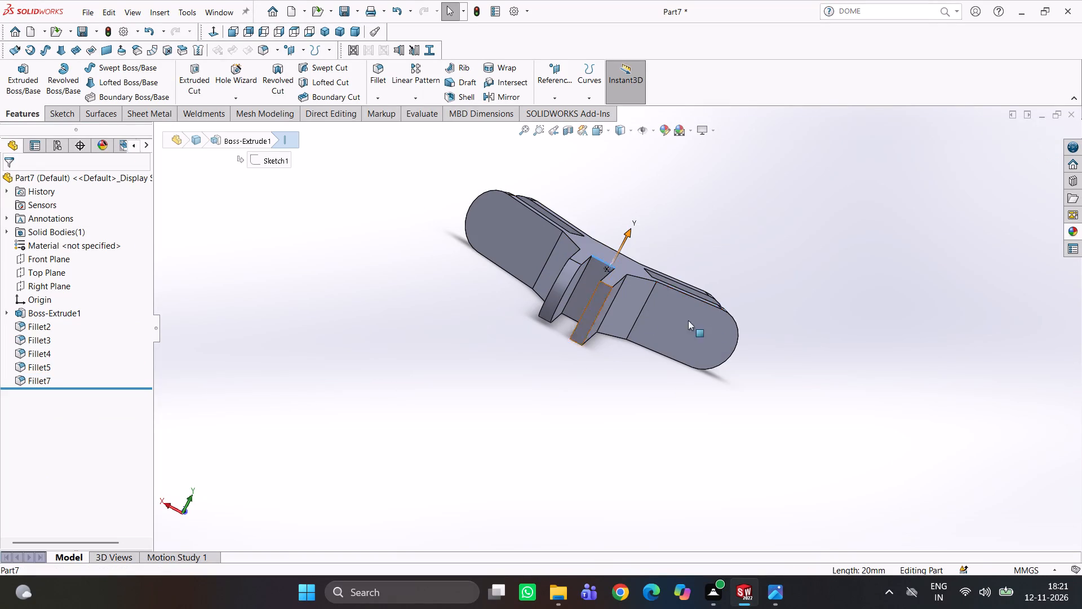
click(807, 328)
middle_drag(753, 317, 738, 361)
click(378, 63)
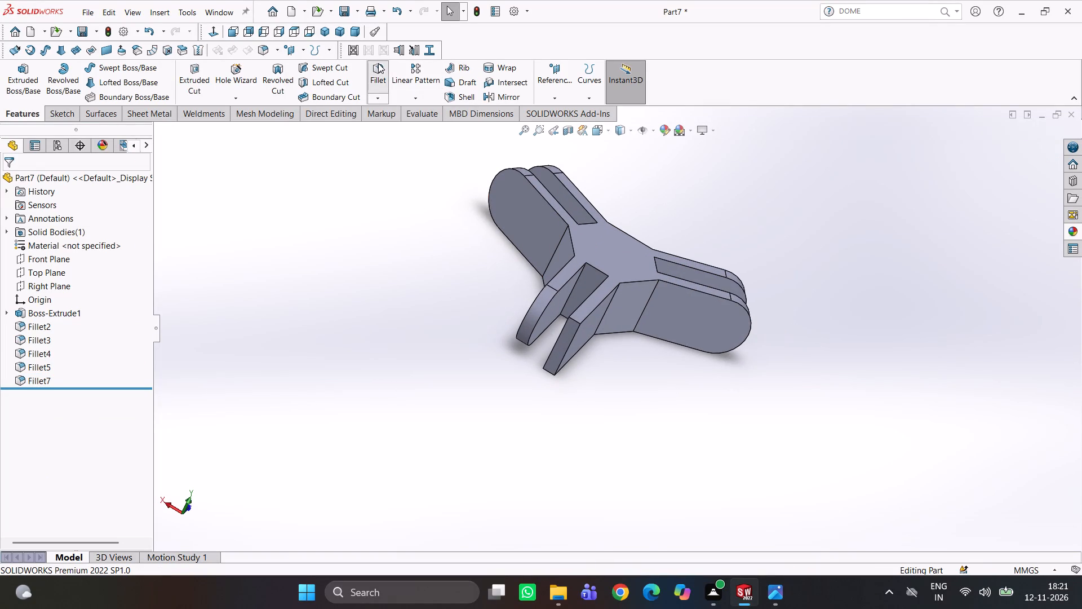
click(596, 237)
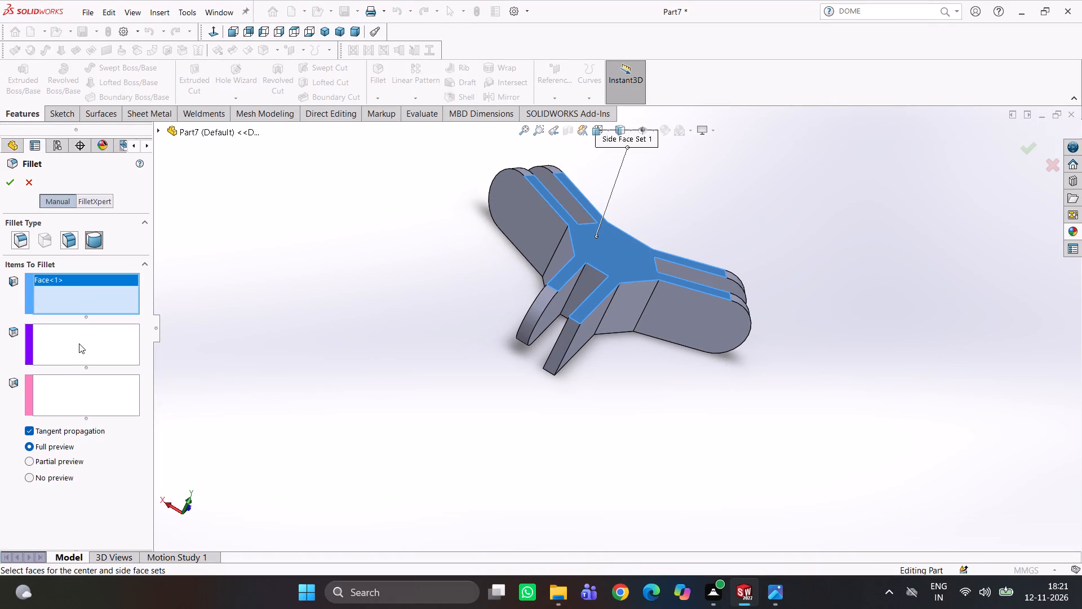
click(80, 343)
scroll(631, 370, down, 3)
middle_drag(634, 391, 653, 346)
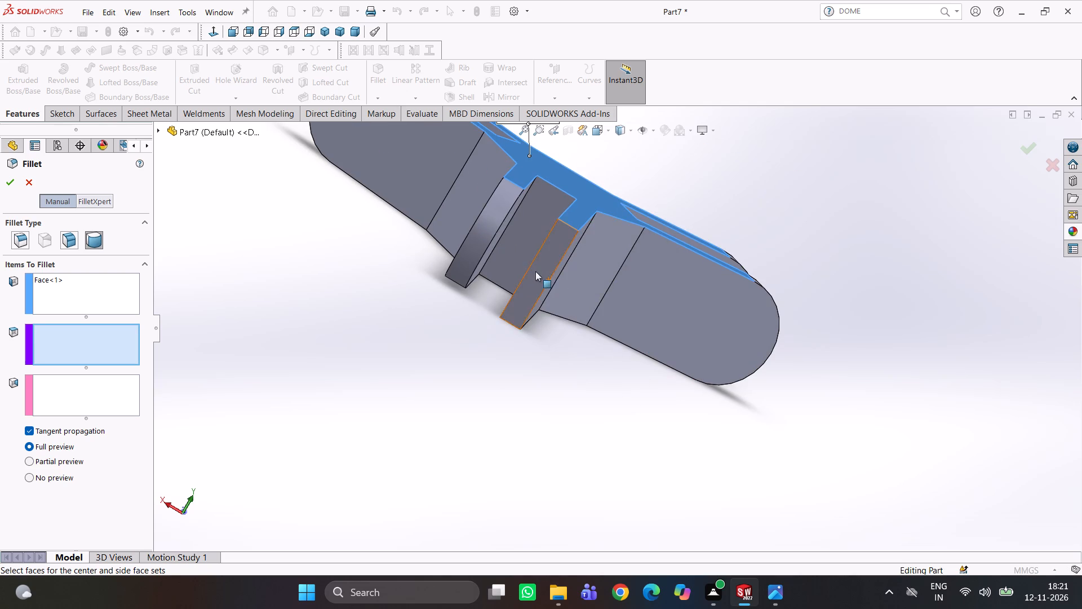
click(535, 271)
middle_drag(631, 382, 662, 304)
click(88, 404)
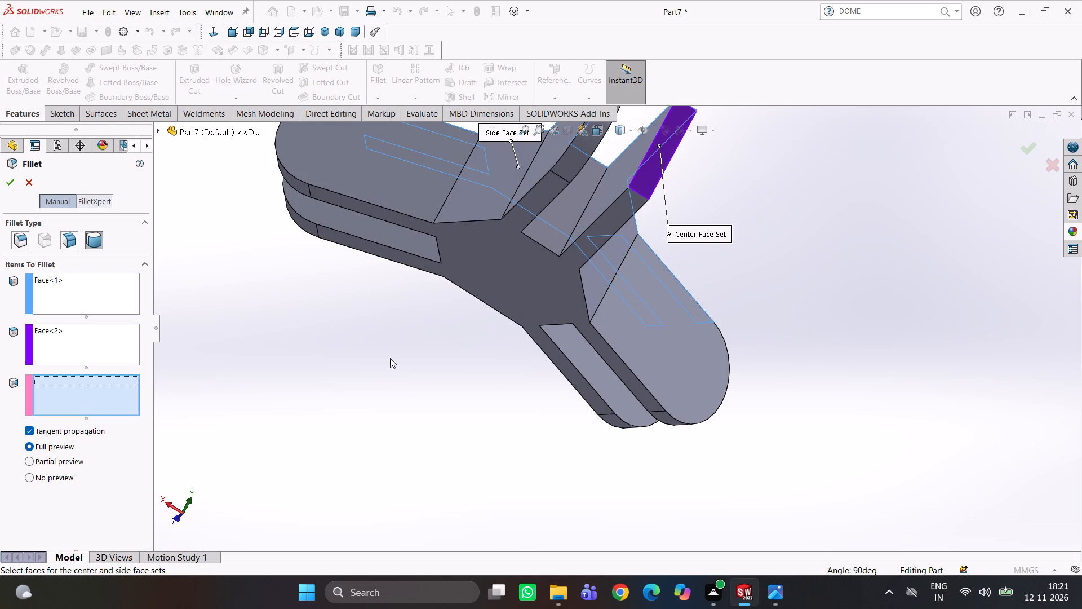
click(571, 288)
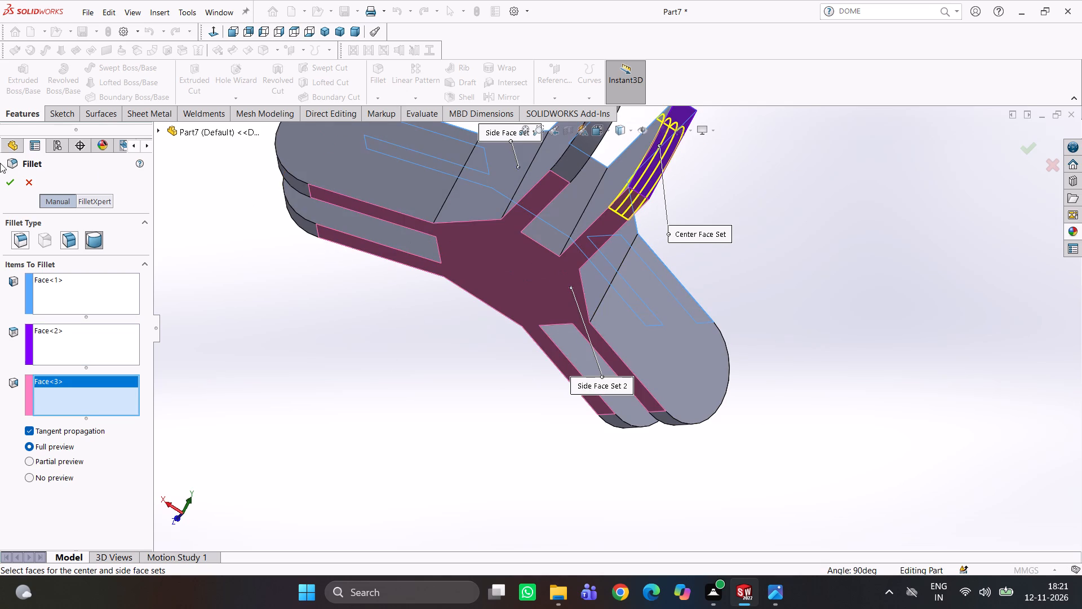
click(14, 176)
Sketch a circle about 24 mm in diameter on the outer flat face of a rounded prong, concentric with its rounded end.
scroll(503, 308, up, 5)
middle_drag(697, 301, 536, 304)
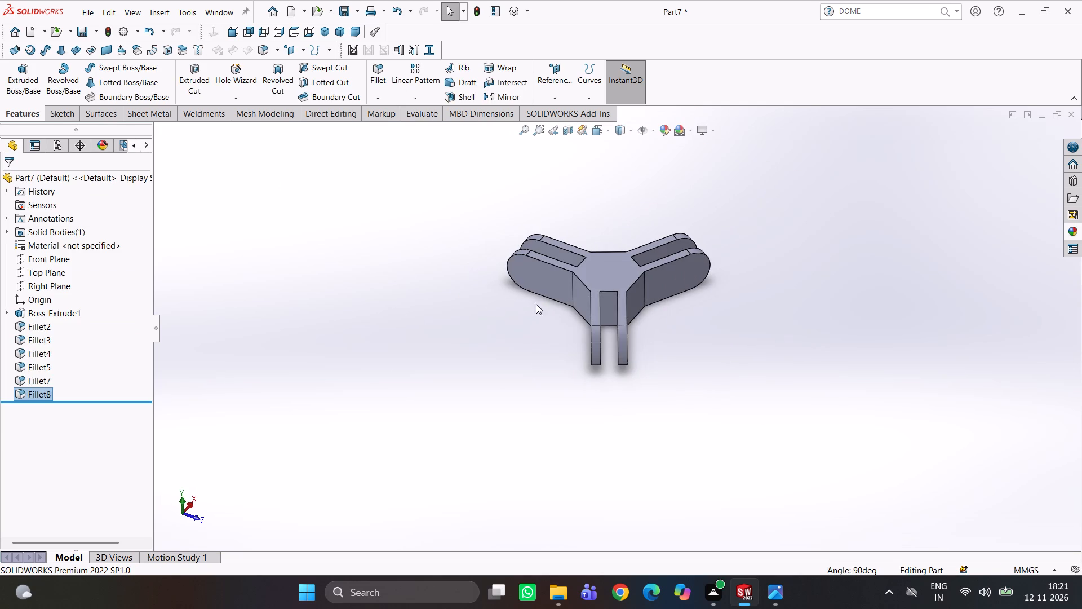
middle_drag(704, 312, 675, 348)
middle_drag(688, 307, 713, 402)
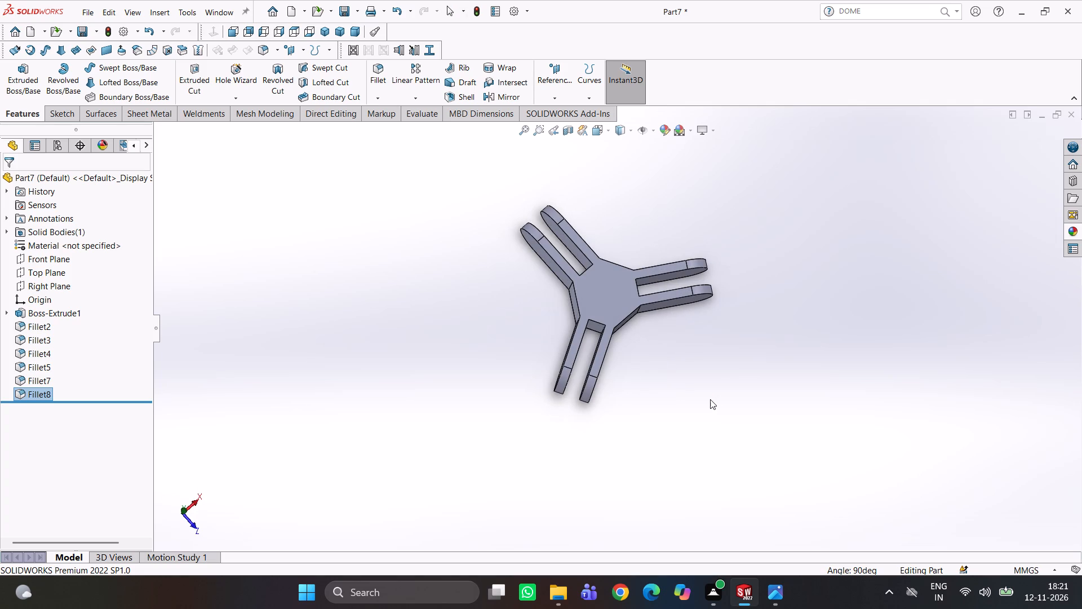
scroll(675, 379, down, 2)
click(679, 379)
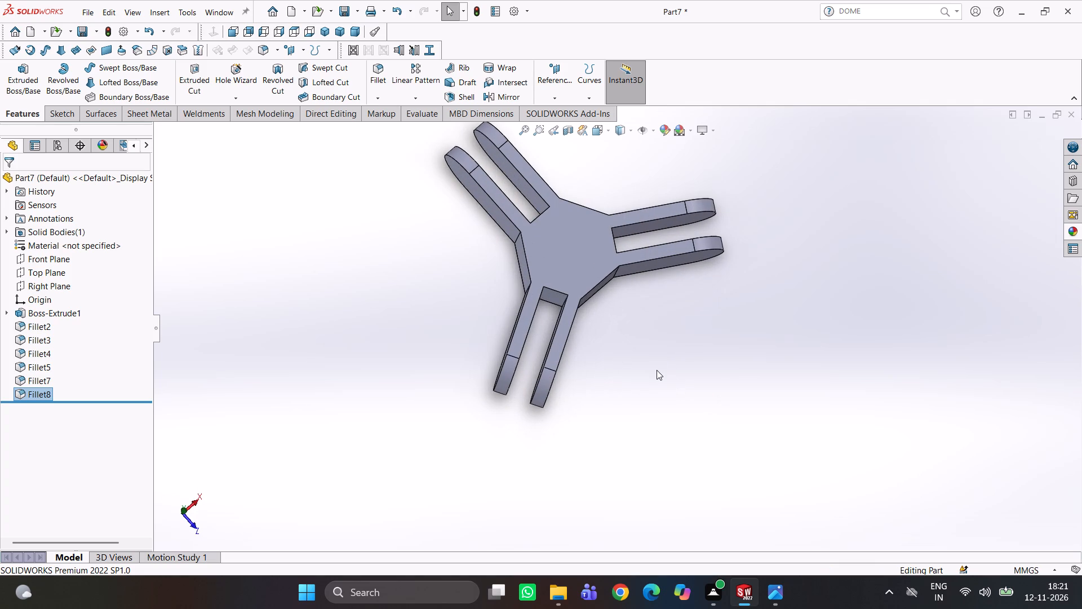
scroll(654, 370, down, 3)
scroll(652, 369, up, 3)
middle_drag(655, 364, 609, 236)
scroll(642, 248, down, 3)
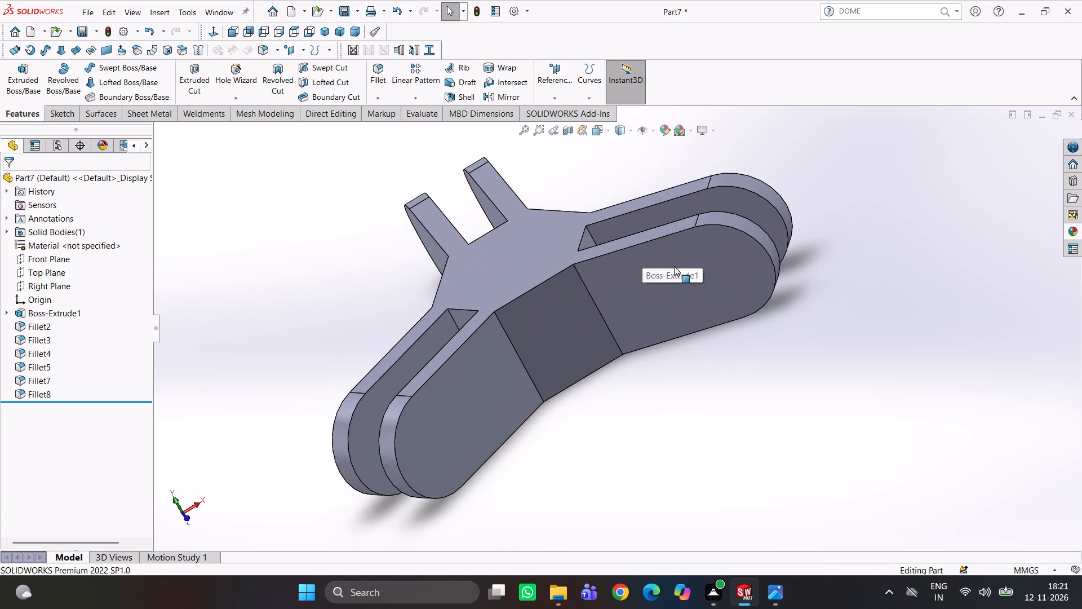
middle_drag(675, 262, 696, 210)
click(717, 260)
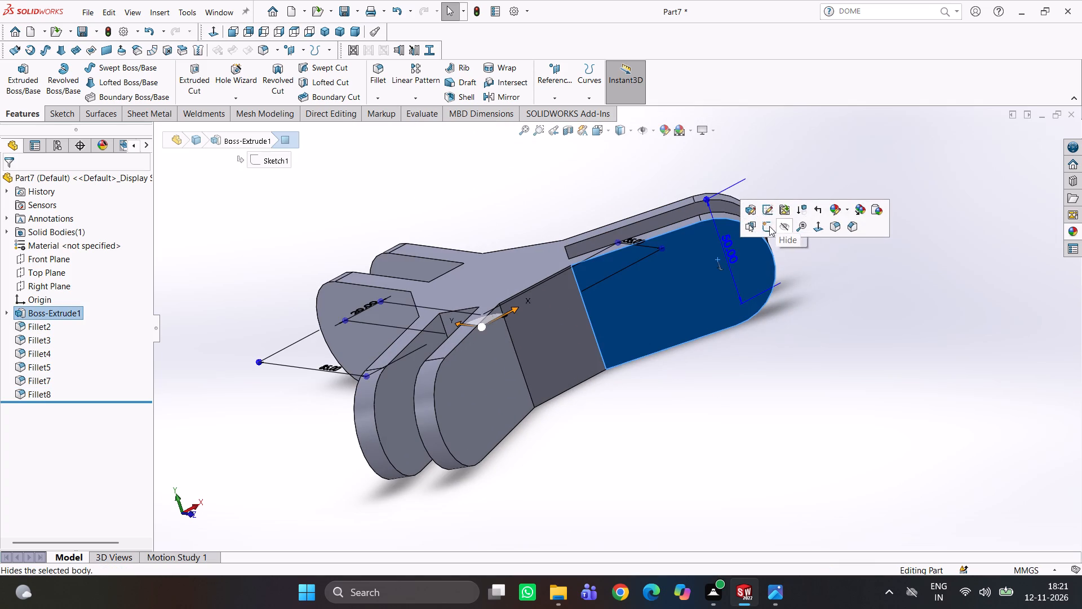
click(769, 226)
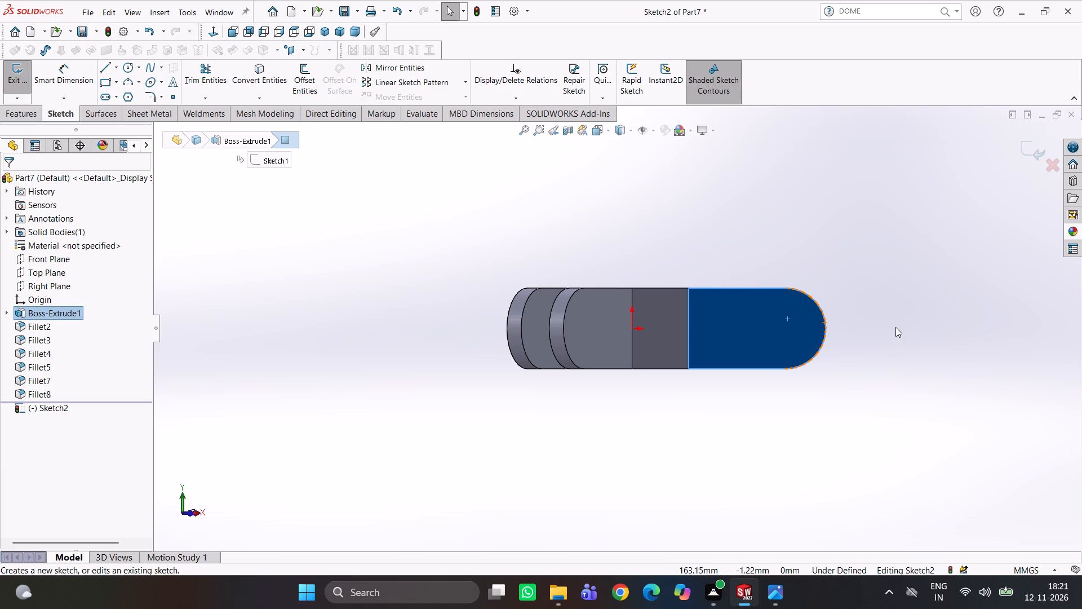
right_drag(881, 318, 938, 317)
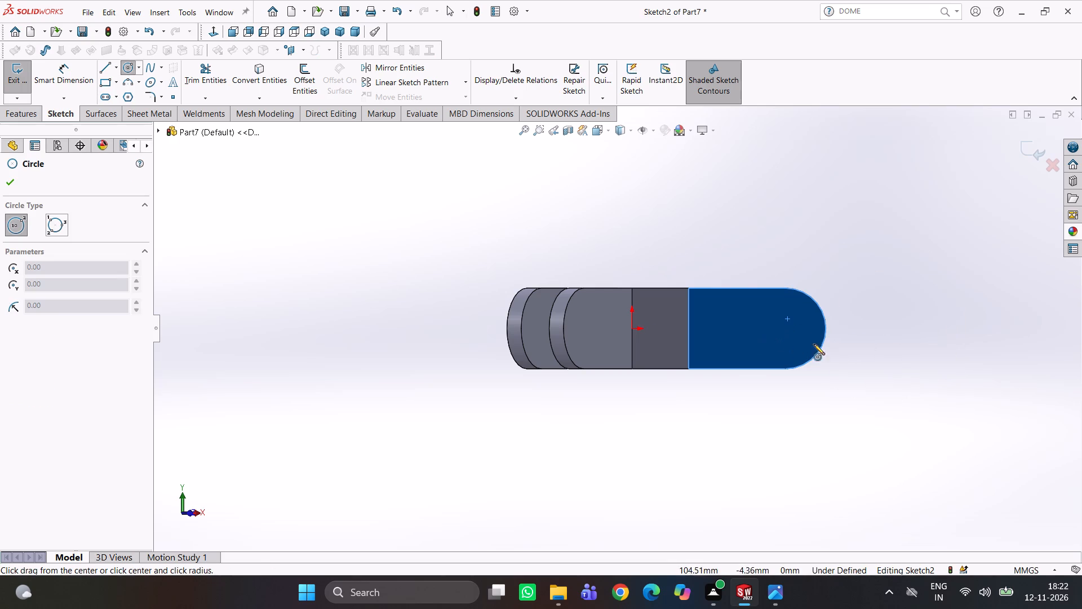
click(785, 329)
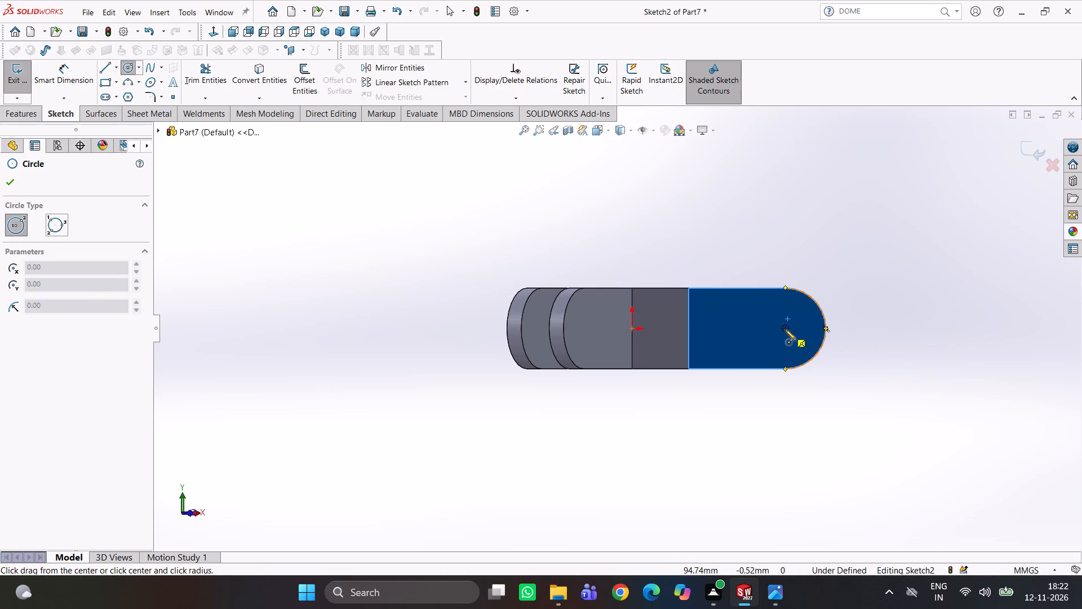
drag(796, 345, 805, 352)
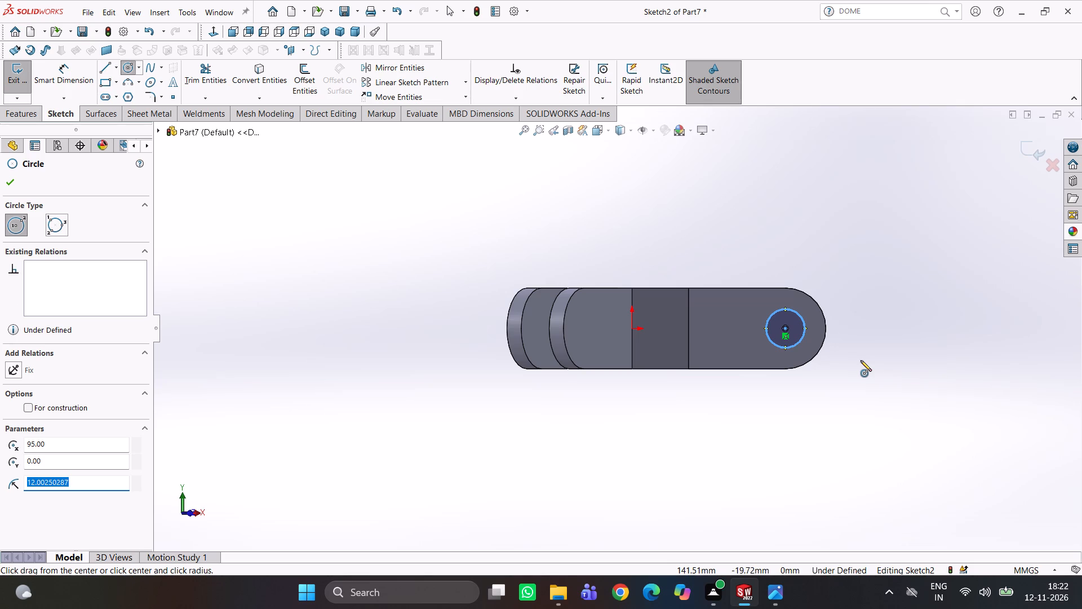
Dimension the circle's diameter, check the hole size in the reference drawing, set it to 15 mm, and close the sketch.
click(777, 599)
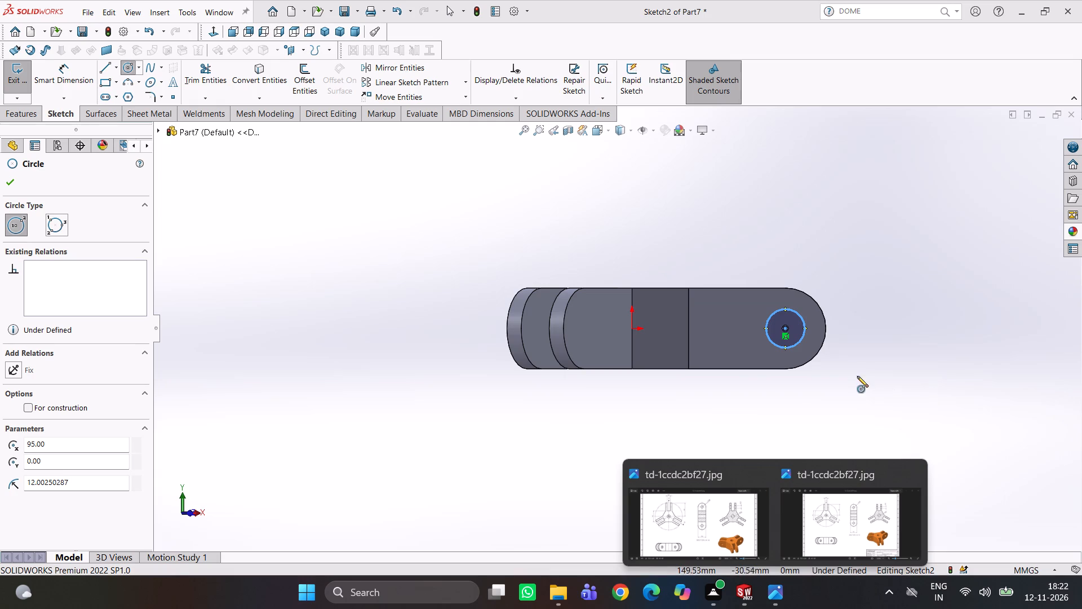
right_drag(939, 343, 881, 245)
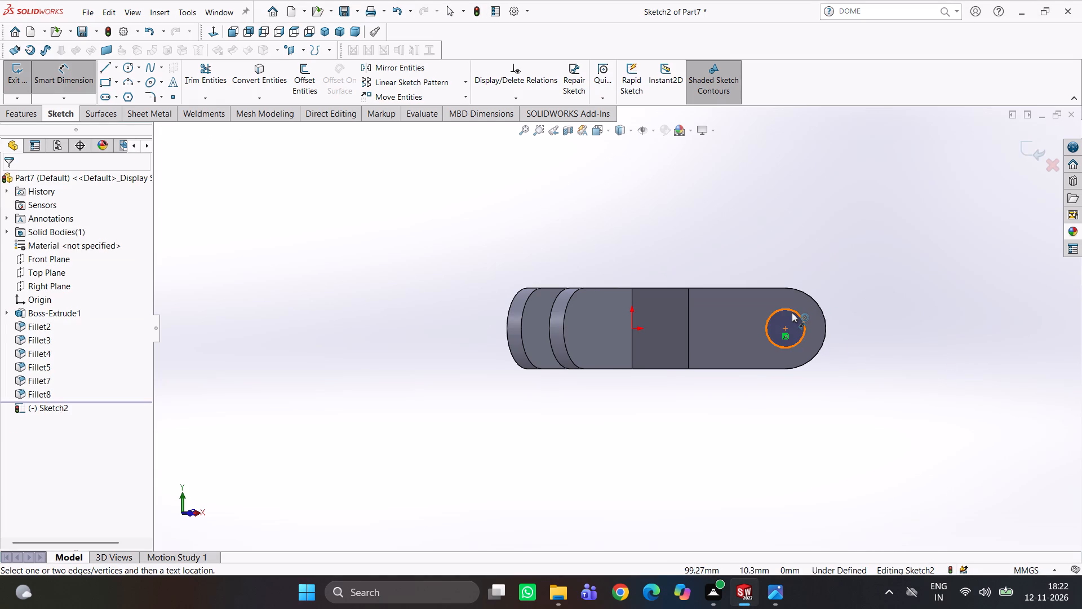
click(792, 312)
click(832, 269)
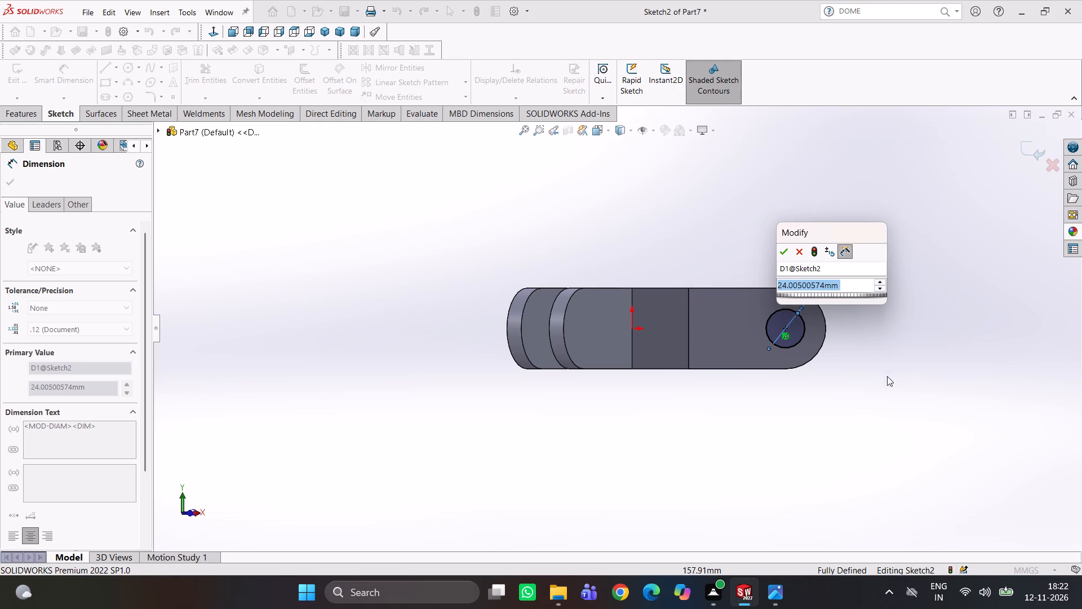
click(797, 248)
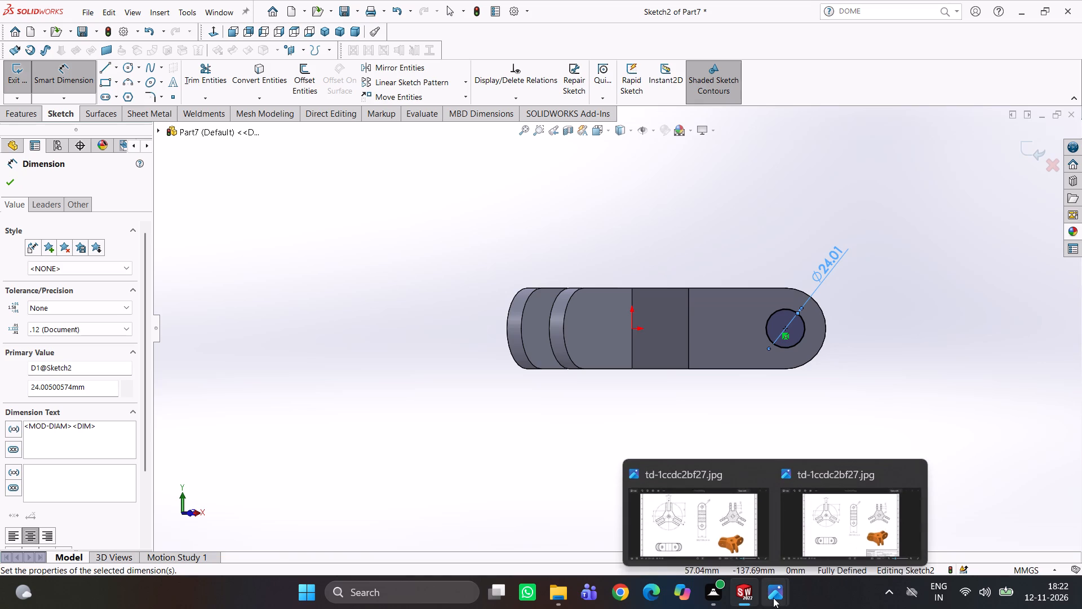
click(773, 598)
click(712, 517)
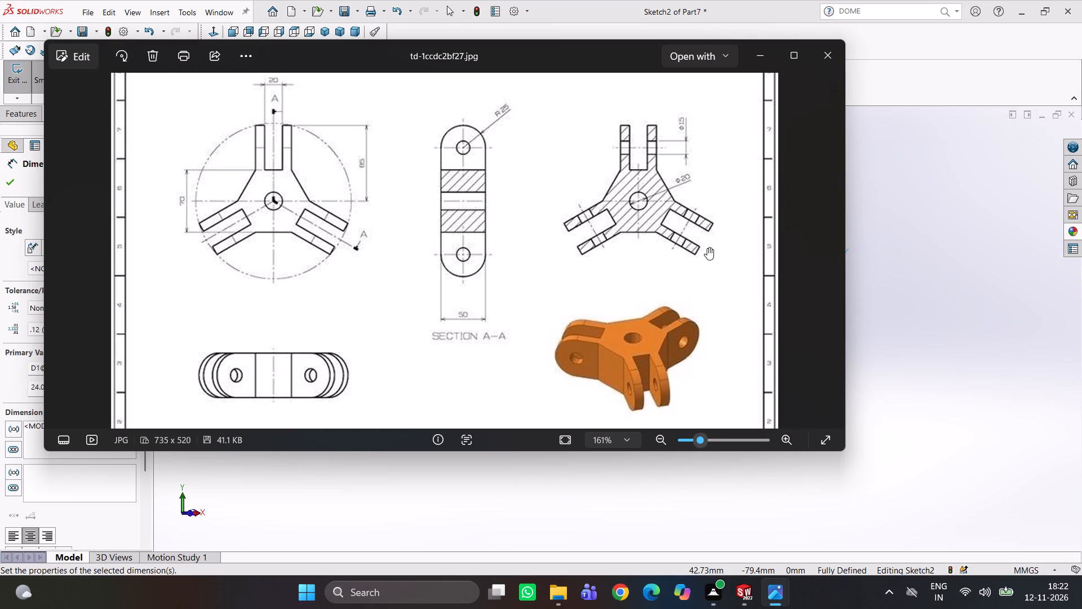
click(747, 585)
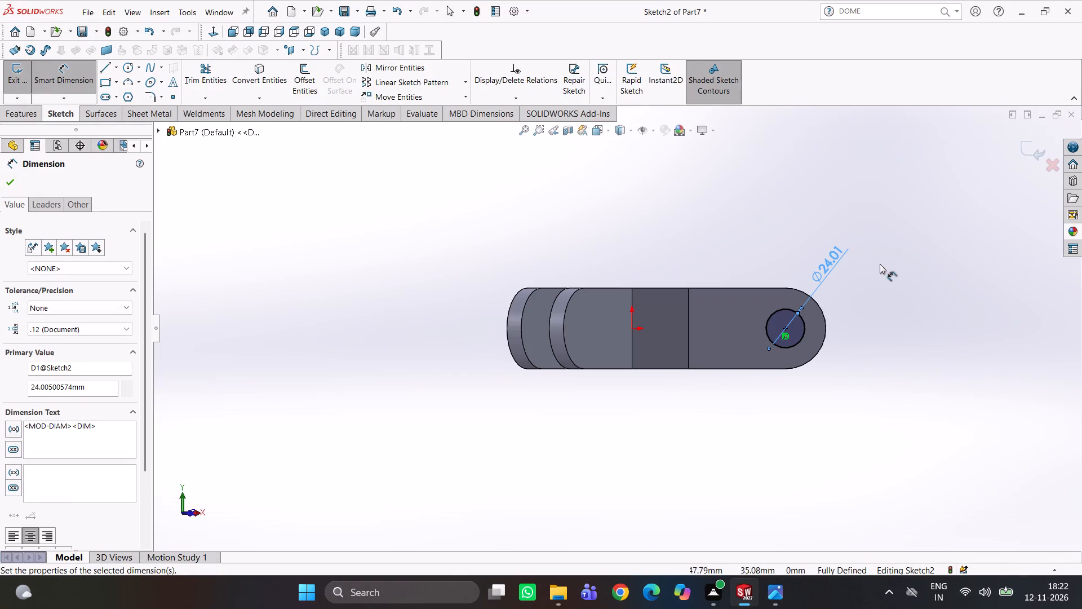
double_click(830, 261)
text(15)
key(Return)
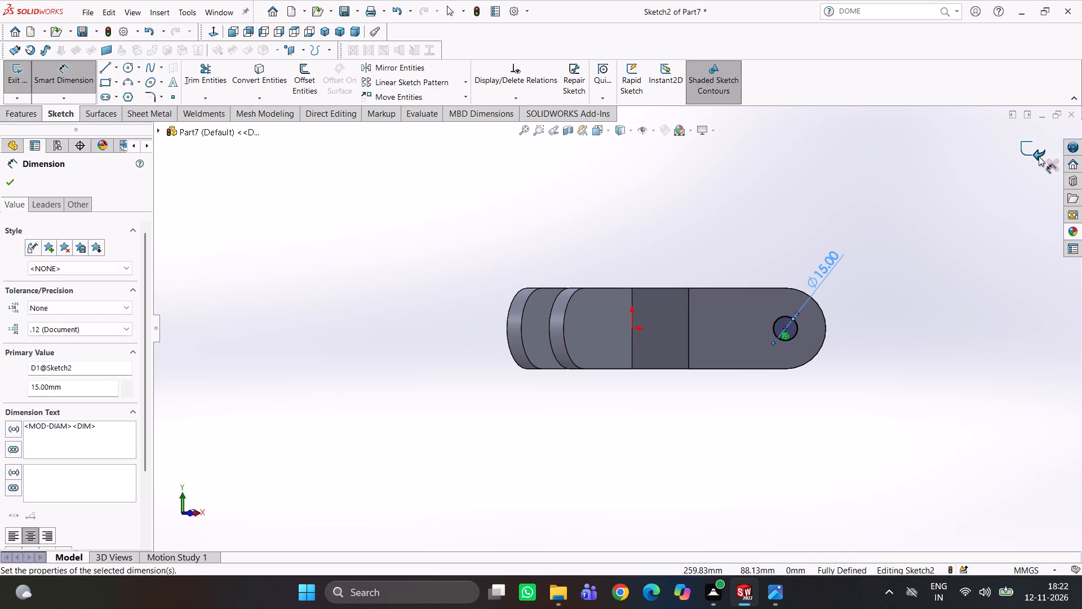
click(1038, 156)
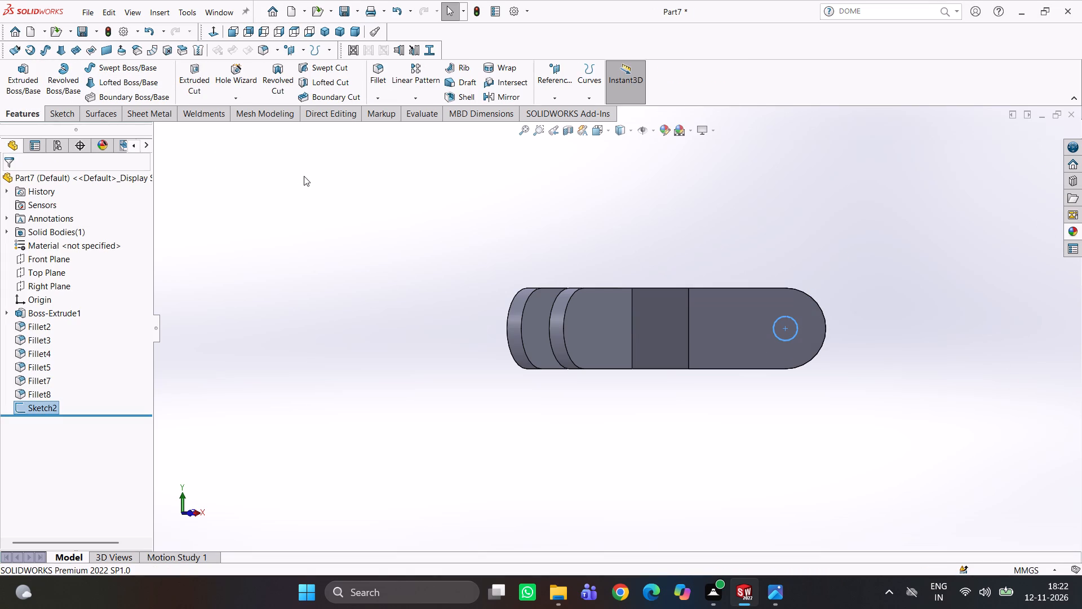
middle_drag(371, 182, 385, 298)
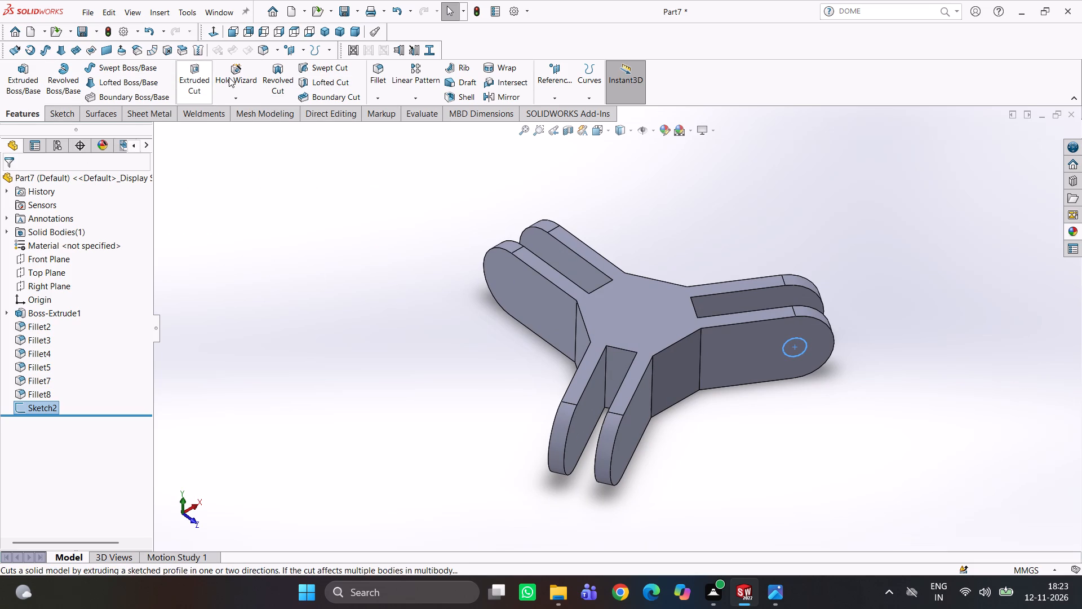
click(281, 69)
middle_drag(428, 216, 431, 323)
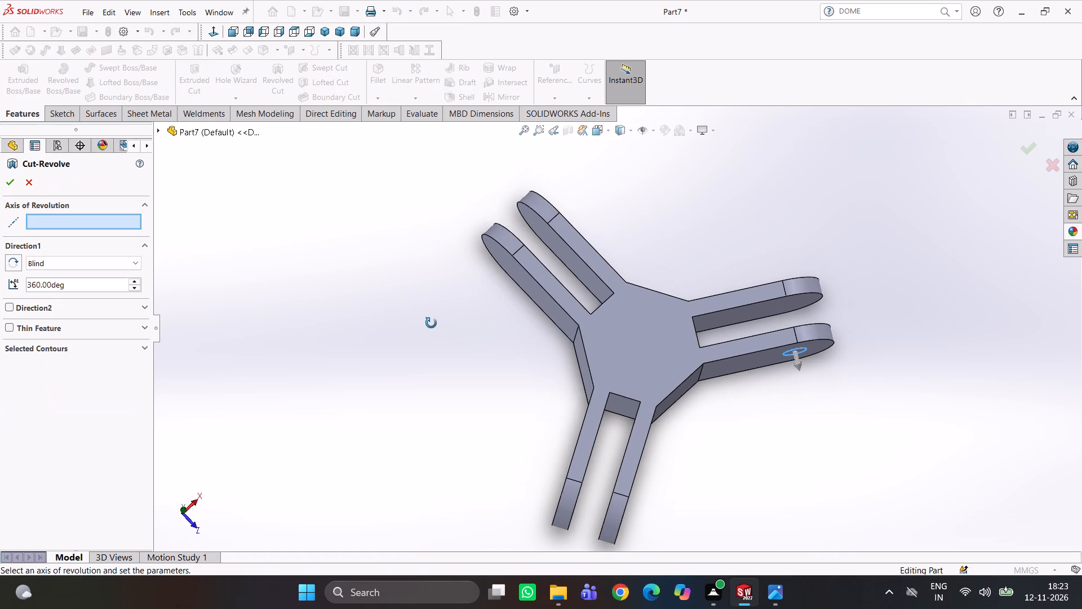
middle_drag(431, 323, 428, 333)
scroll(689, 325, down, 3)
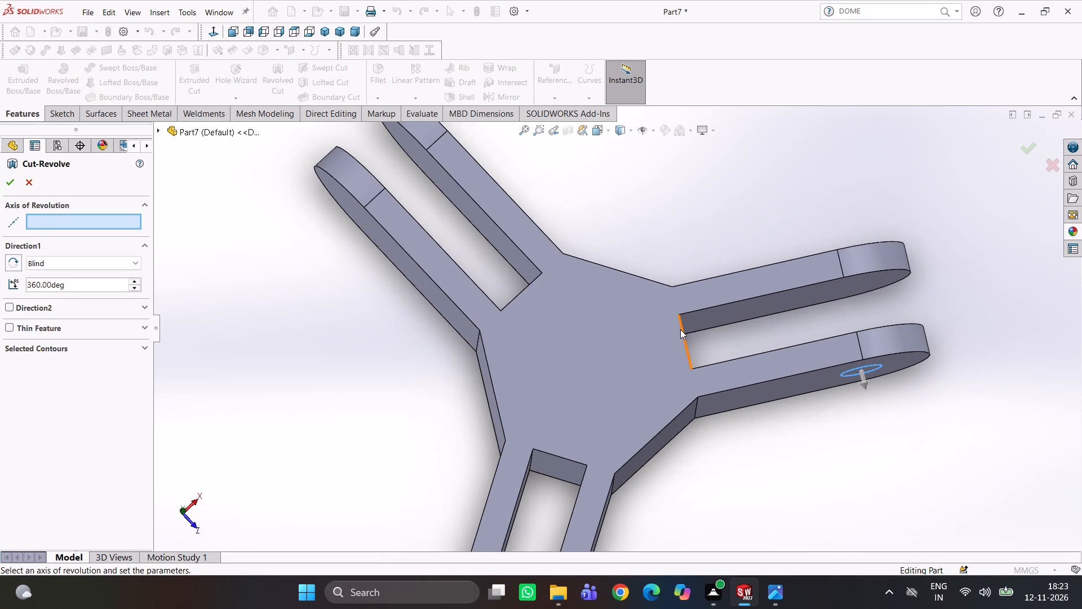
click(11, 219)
Turn on the display of temporary axes, and abandon the revolved cut.
click(657, 133)
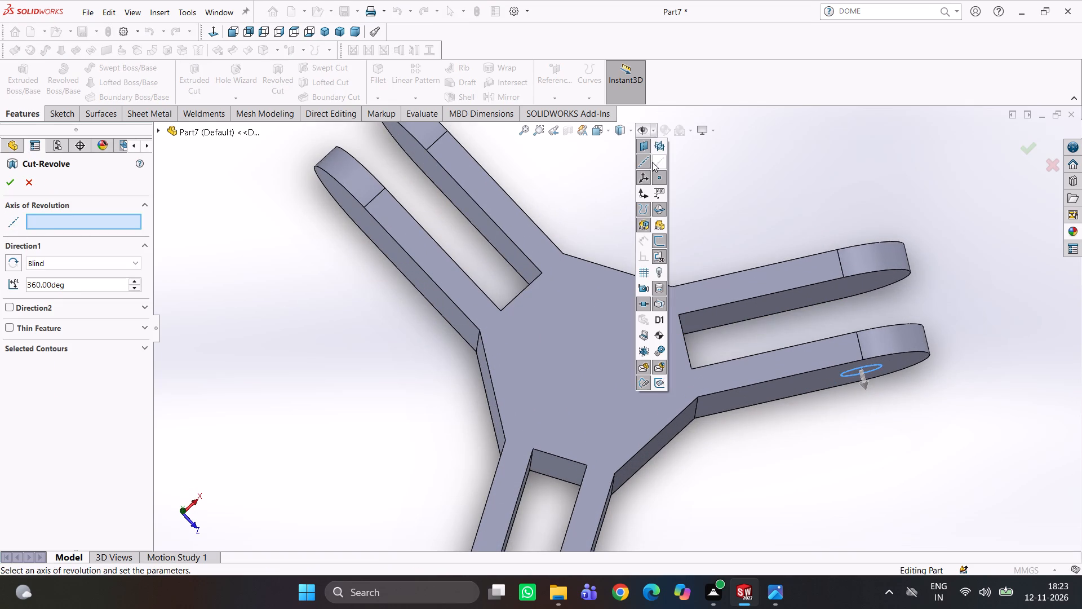
click(660, 166)
click(641, 166)
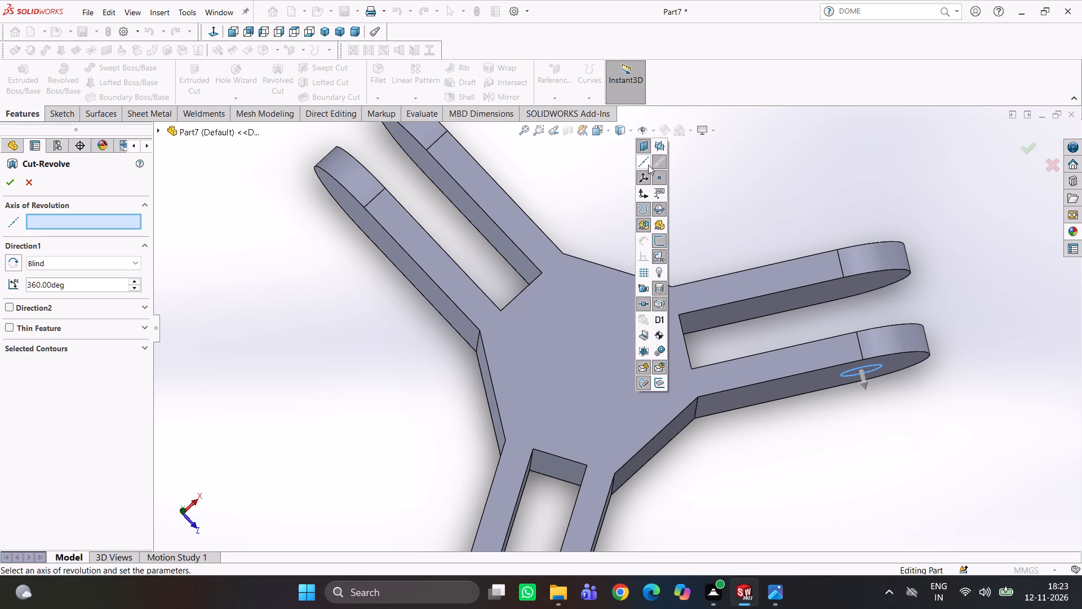
click(655, 165)
click(645, 163)
click(655, 163)
click(583, 360)
middle_drag(656, 342, 645, 280)
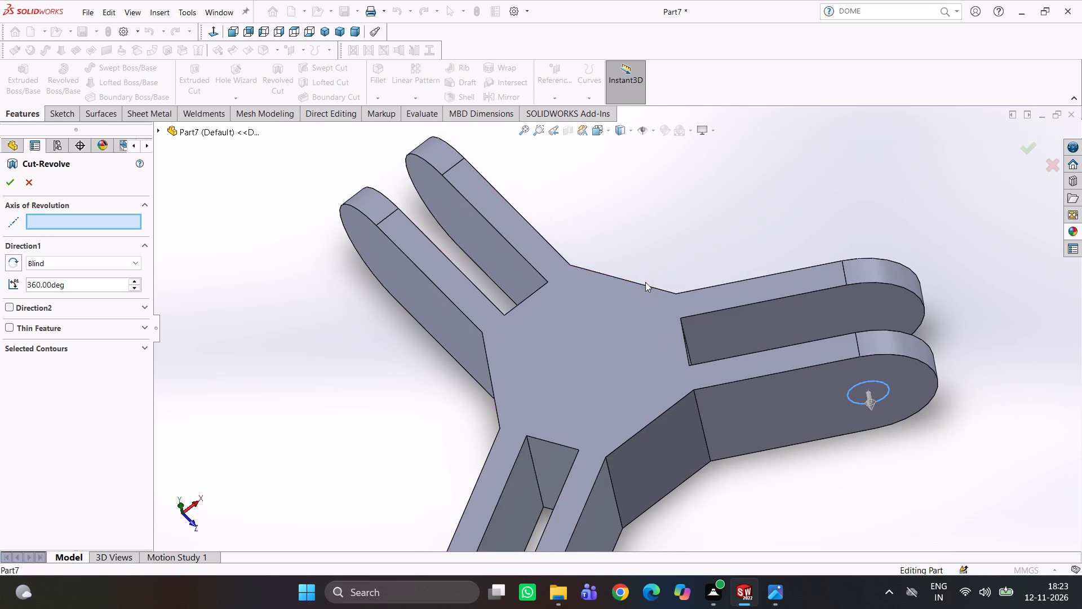
scroll(619, 372, down, 1)
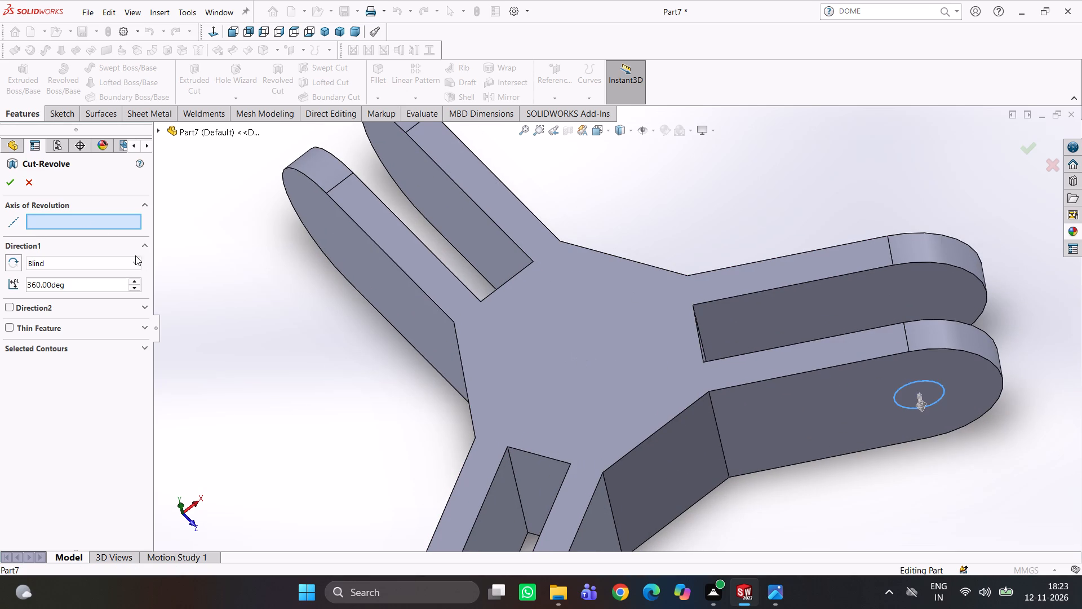
click(34, 176)
Extrude-cut the 15 mm circle through both prongs of the arm, up to the outer flat face of the opposite prong.
scroll(719, 288, up, 2)
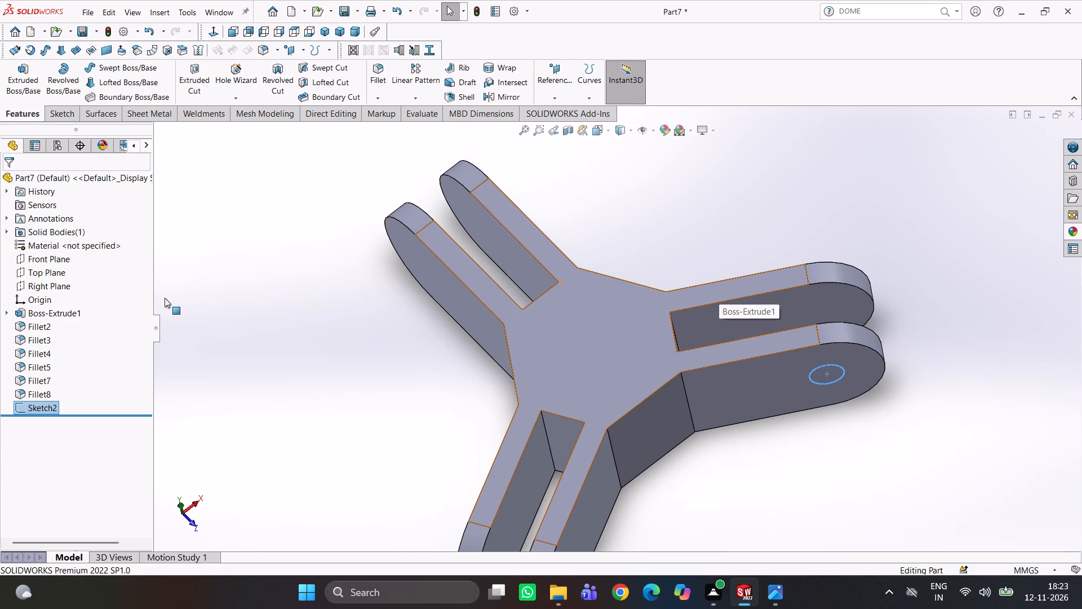
click(198, 68)
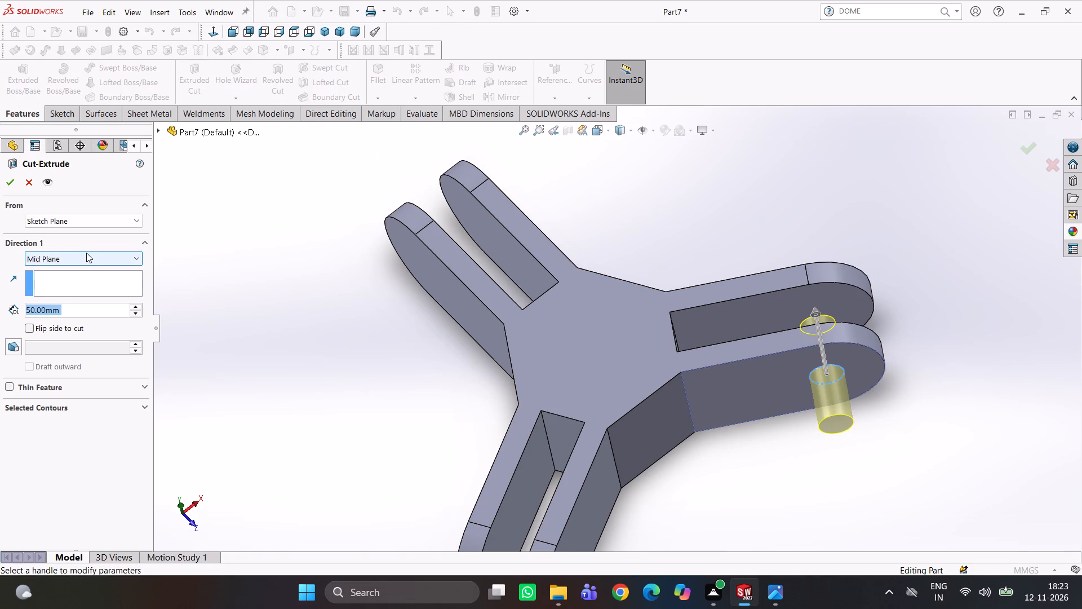
click(86, 253)
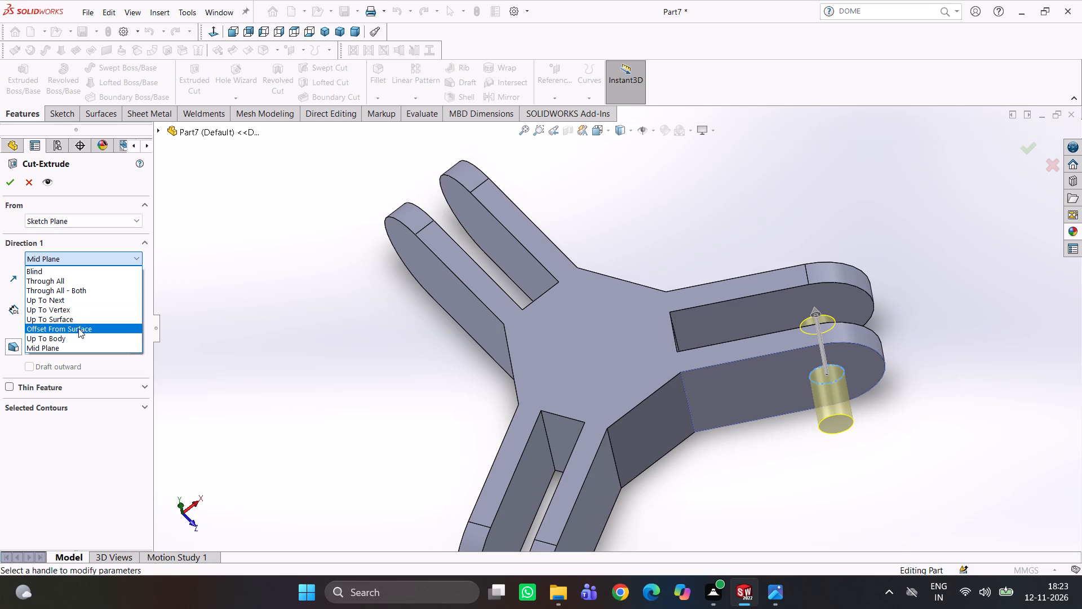
click(61, 321)
middle_drag(738, 228, 729, 377)
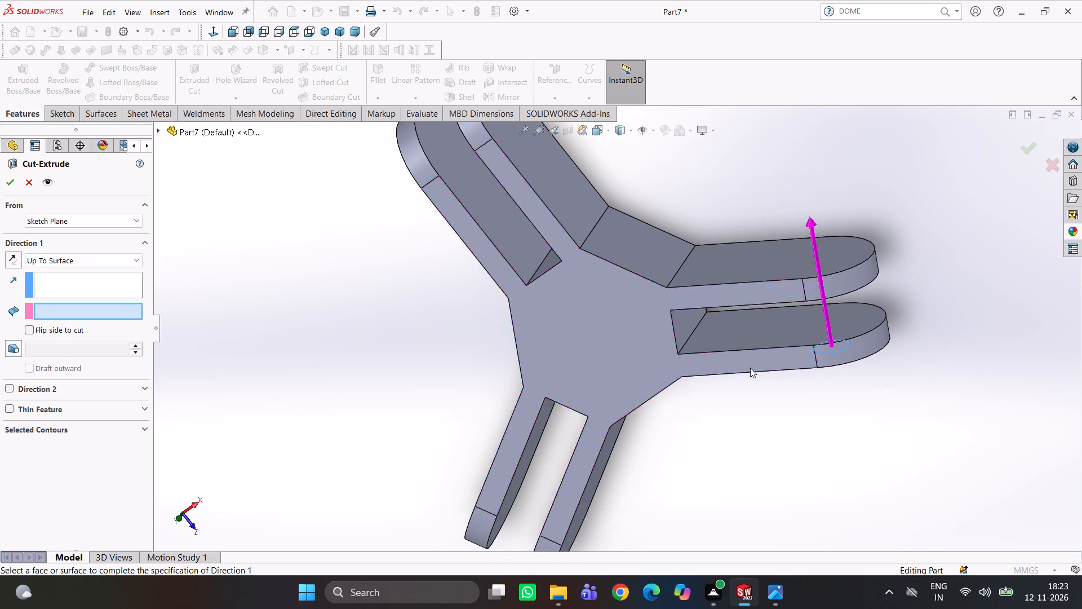
click(800, 253)
click(1025, 151)
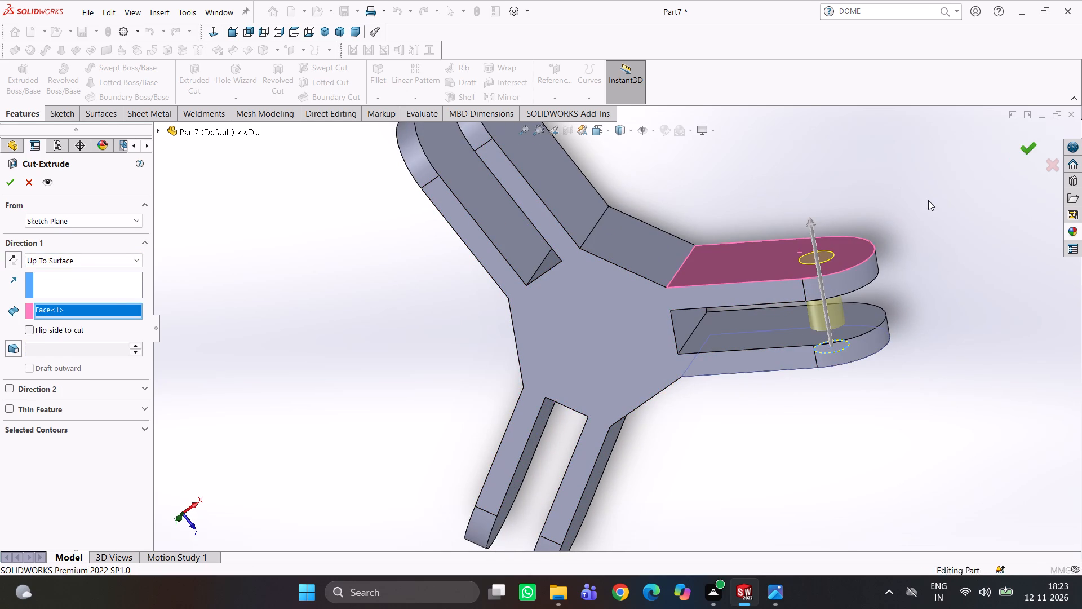
middle_drag(928, 200, 951, 136)
scroll(902, 196, up, 4)
middle_drag(894, 222, 874, 95)
click(793, 255)
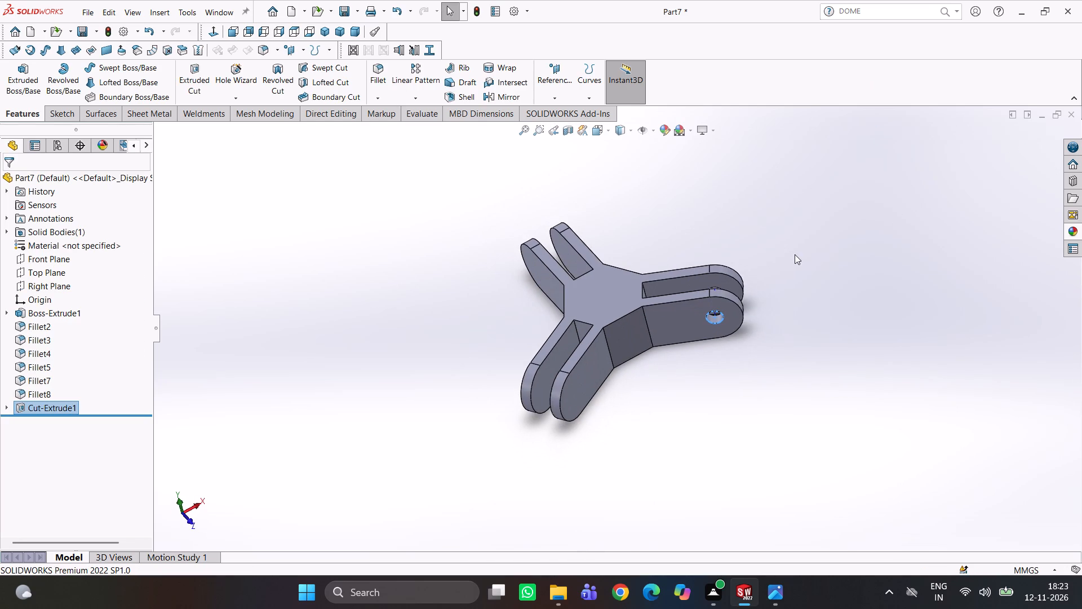
Sketch a 15 mm diameter circle on the outer flat face of a second arm's prong, concentric with its rounded end.
middle_drag(685, 376, 632, 373)
click(531, 387)
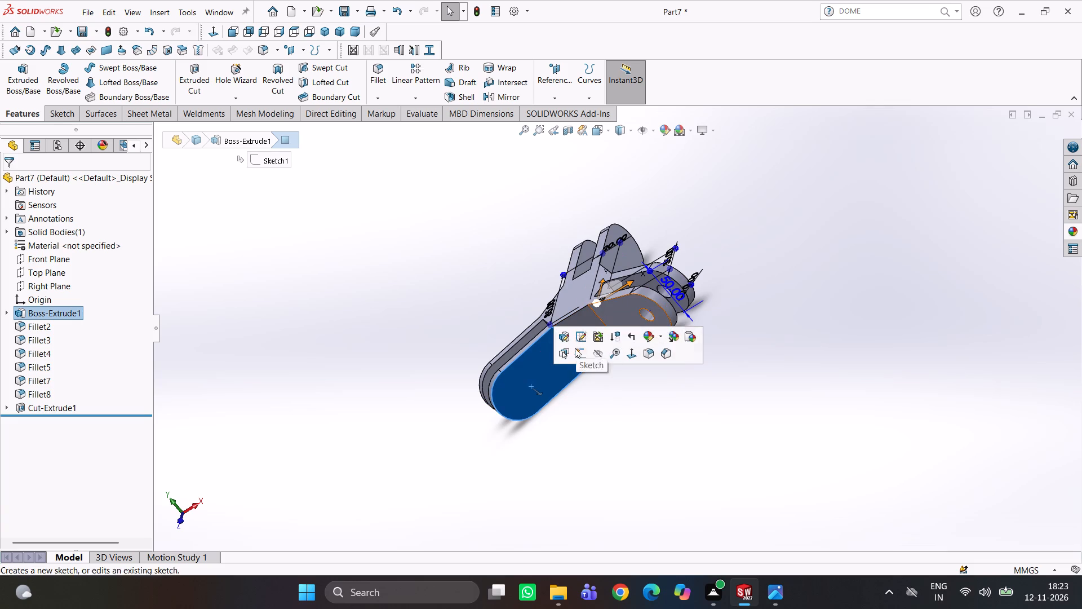
click(582, 350)
right_drag(839, 214, 1037, 226)
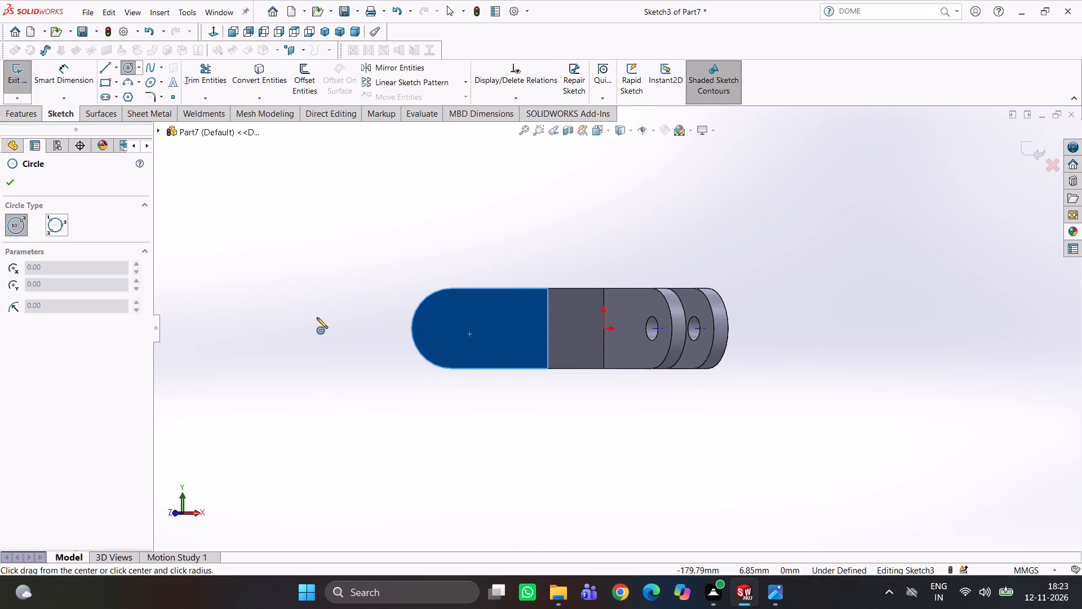
click(451, 328)
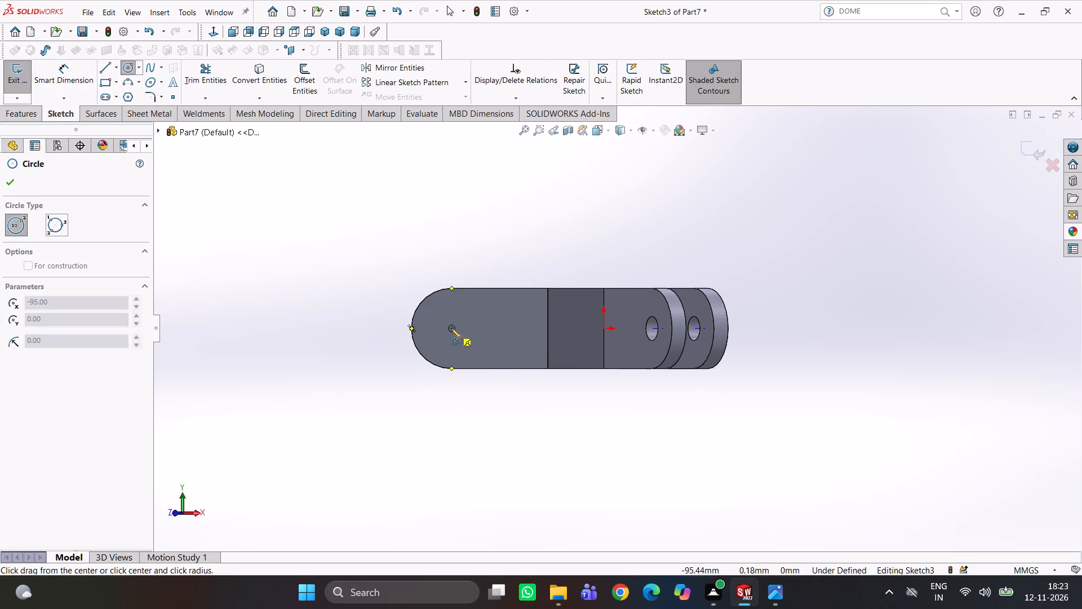
click(471, 329)
right_drag(528, 269, 534, 216)
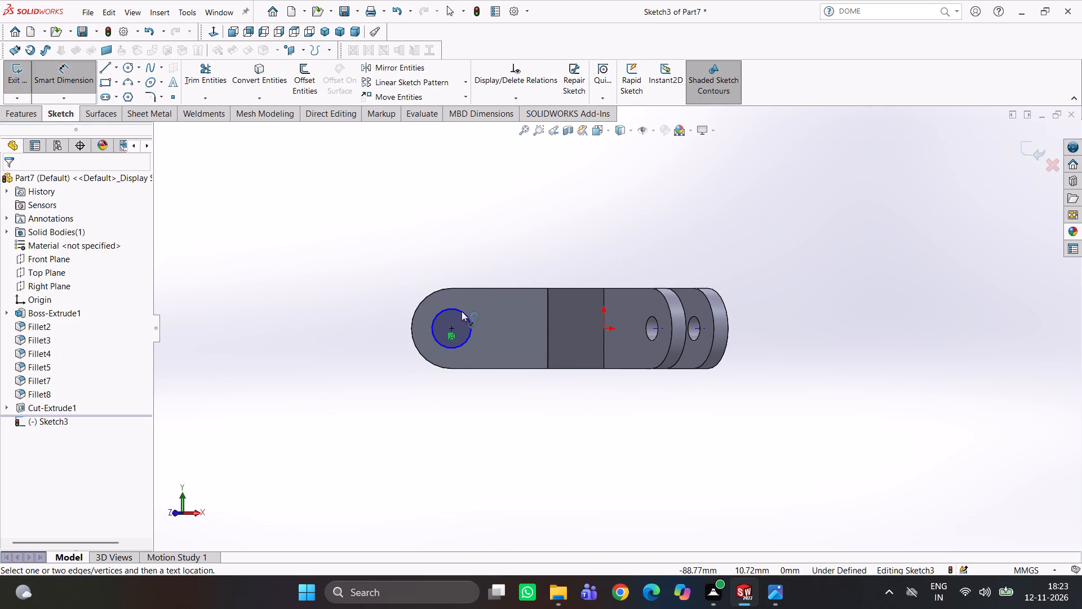
click(462, 311)
click(472, 245)
text(15)
key(Return)
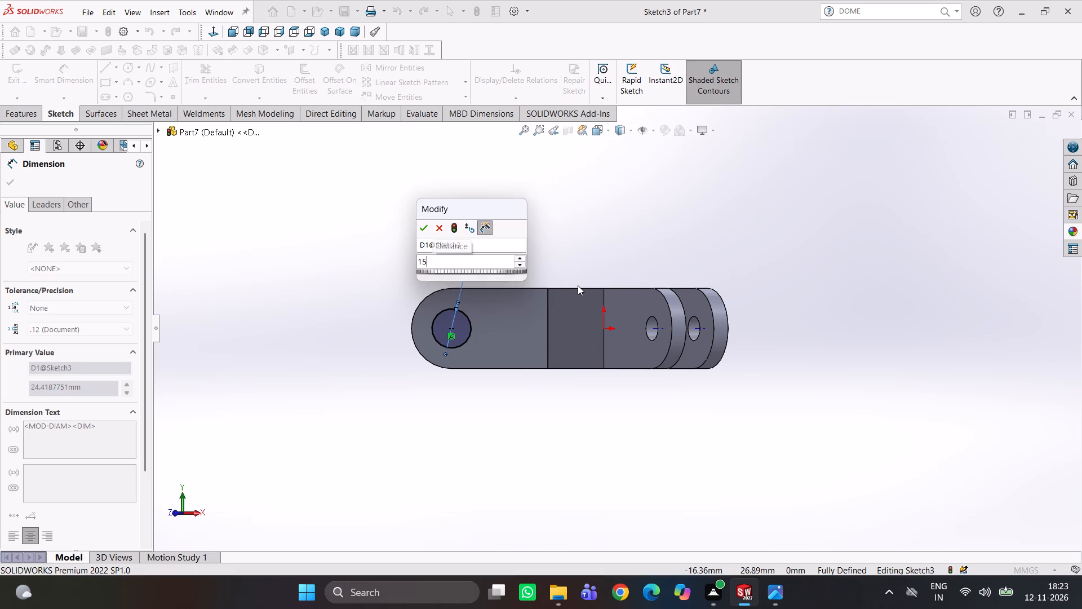
click(10, 181)
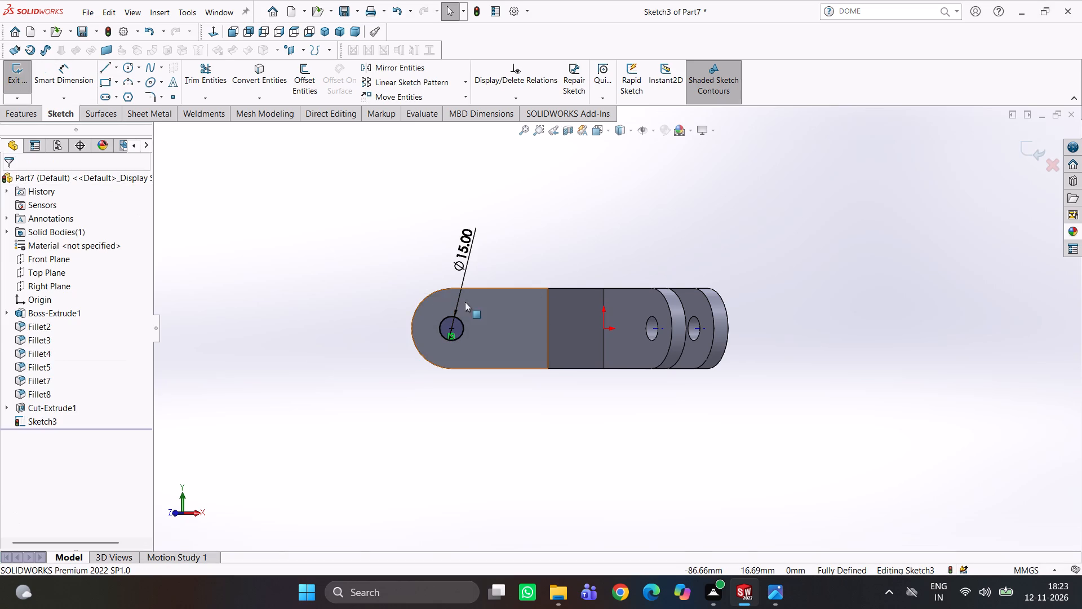
Extrude-cut the second arm's circle through both of its prongs, up to the outer flat face of the opposite prong.
click(3, 104)
click(19, 111)
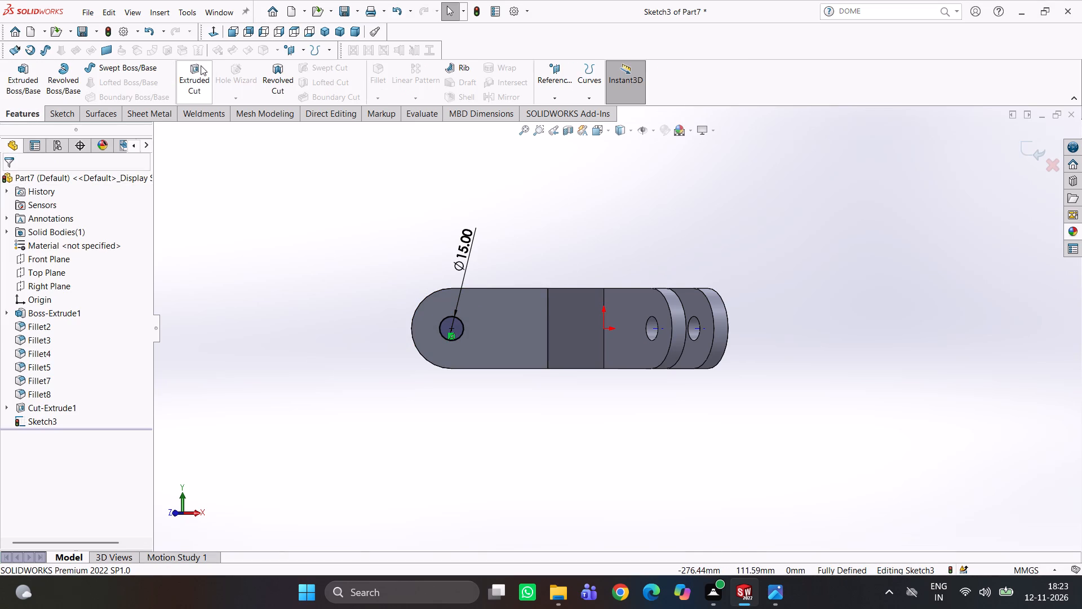
click(204, 65)
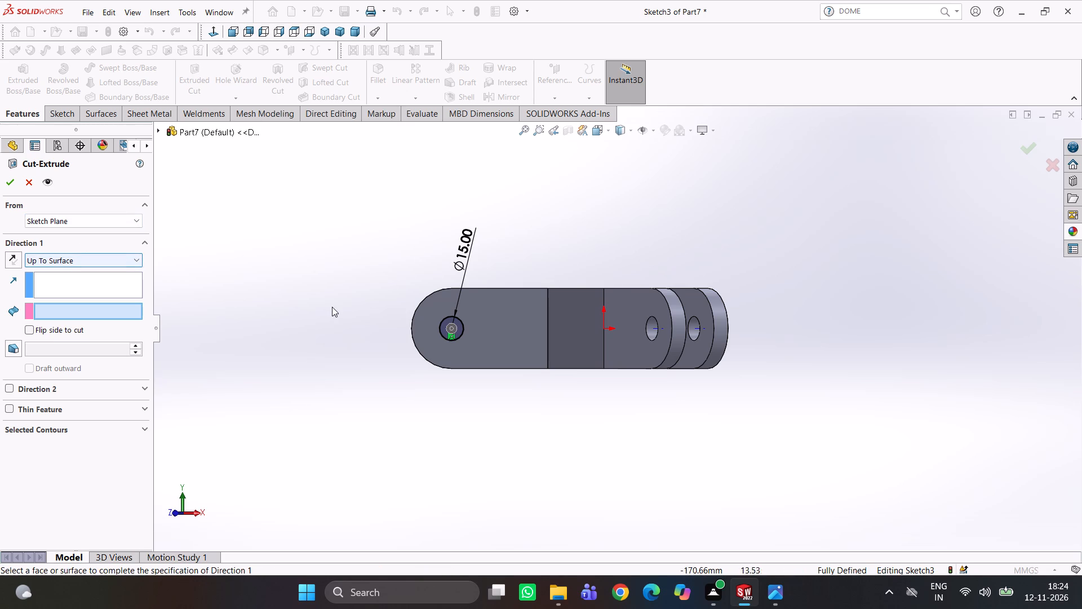
middle_drag(332, 307, 442, 445)
click(619, 401)
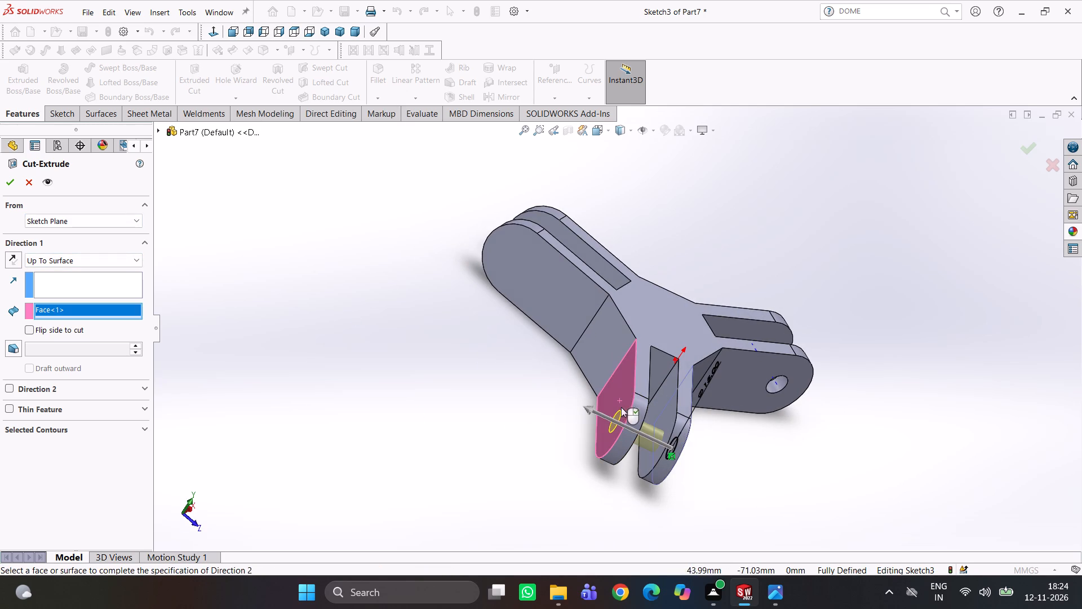
click(13, 184)
Sketch a 15 mm diameter circle on the outer flat face of the third arm's prong, concentric with its rounded end.
middle_drag(610, 400, 637, 461)
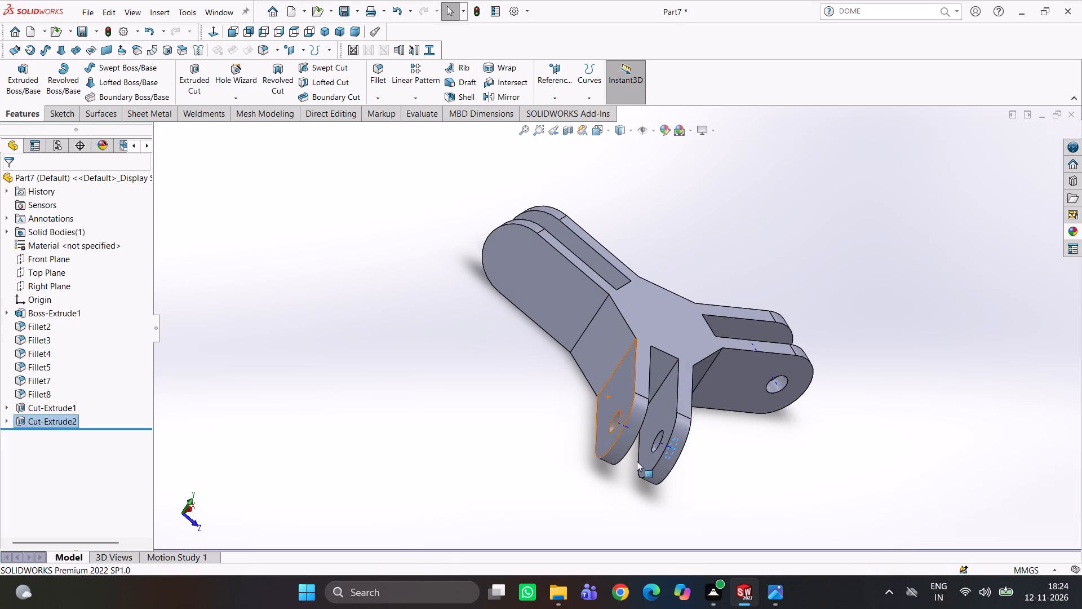
middle_drag(637, 461, 641, 469)
click(526, 294)
click(572, 261)
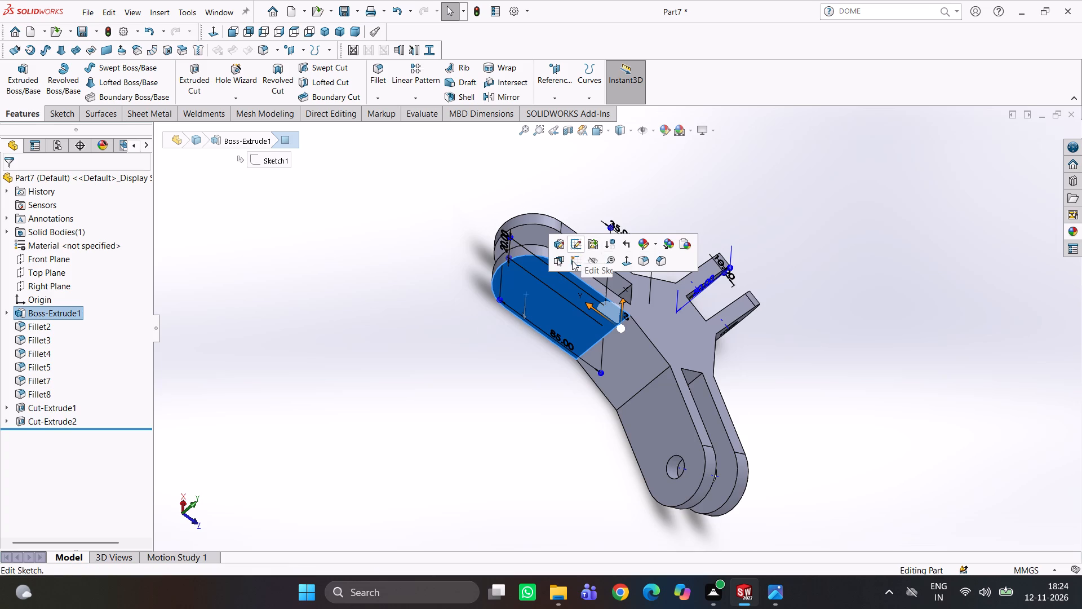
right_drag(311, 310, 370, 314)
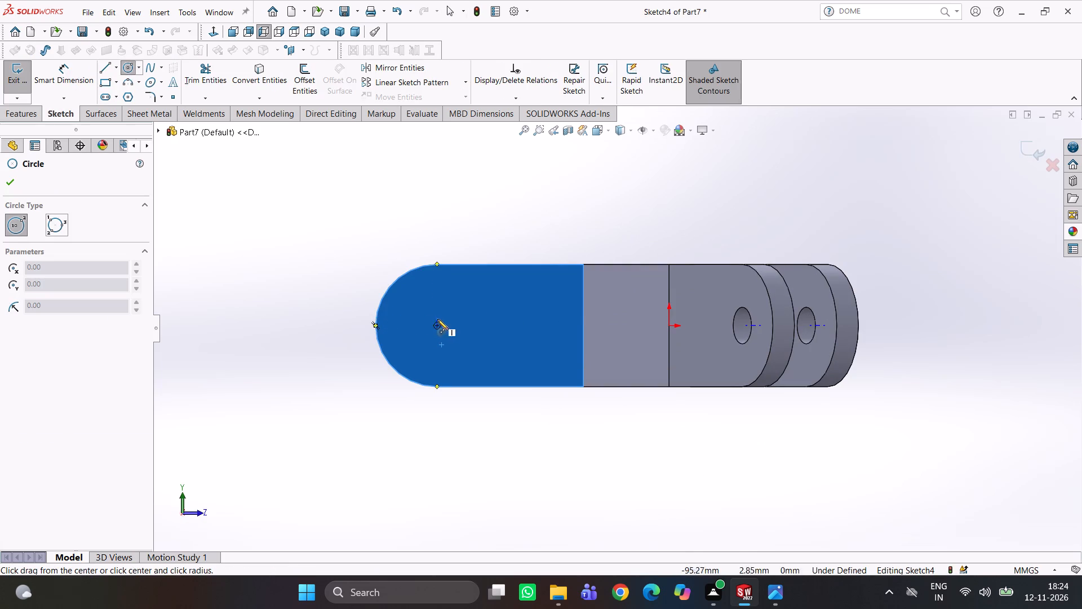
click(439, 325)
click(462, 331)
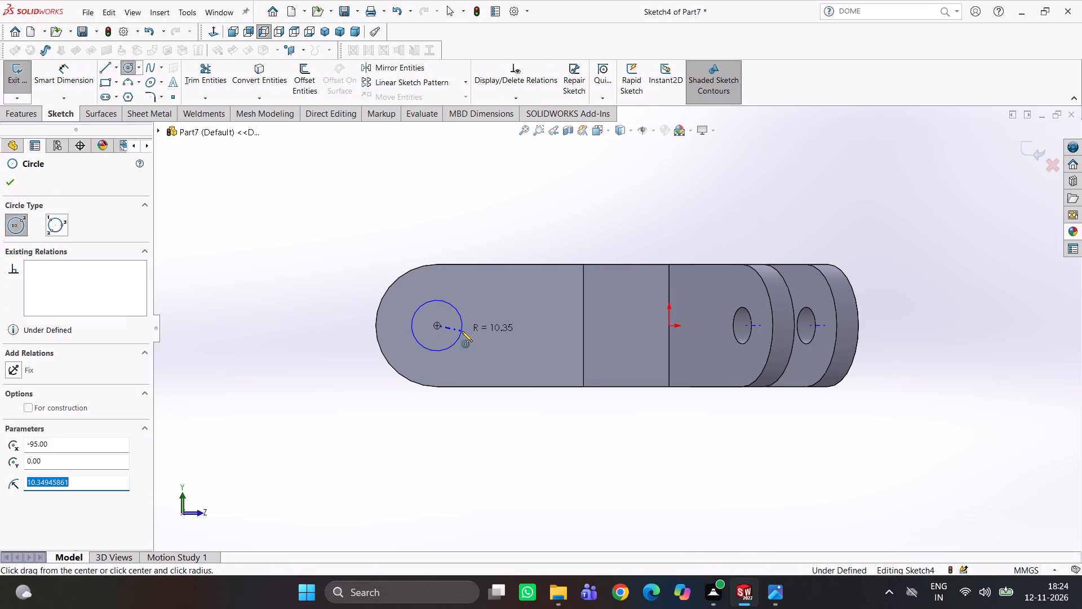
right_drag(473, 324, 481, 270)
click(455, 310)
click(464, 253)
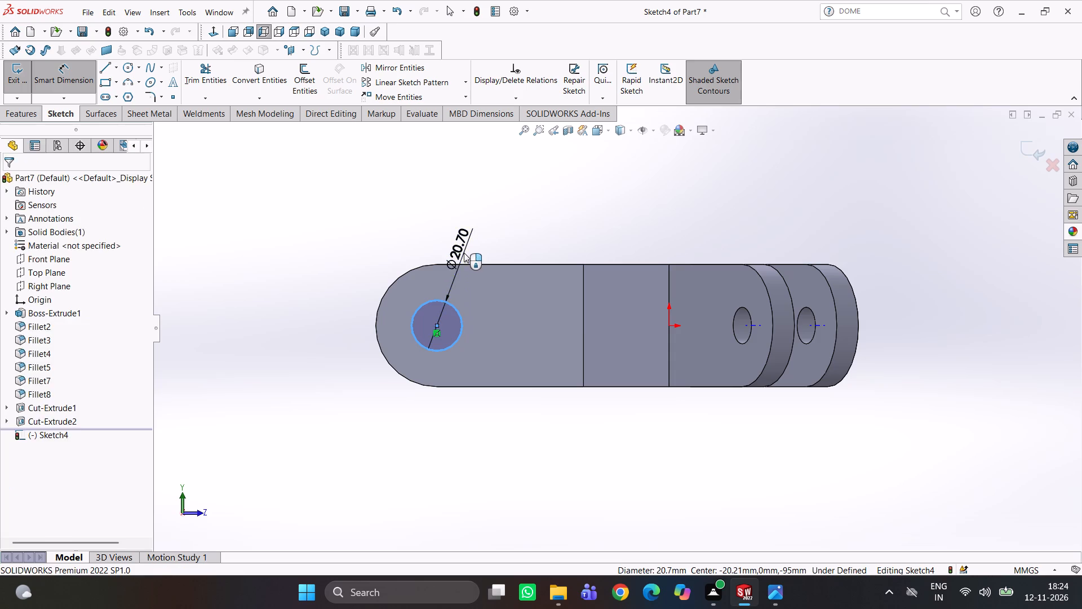
text(15)
key(Return)
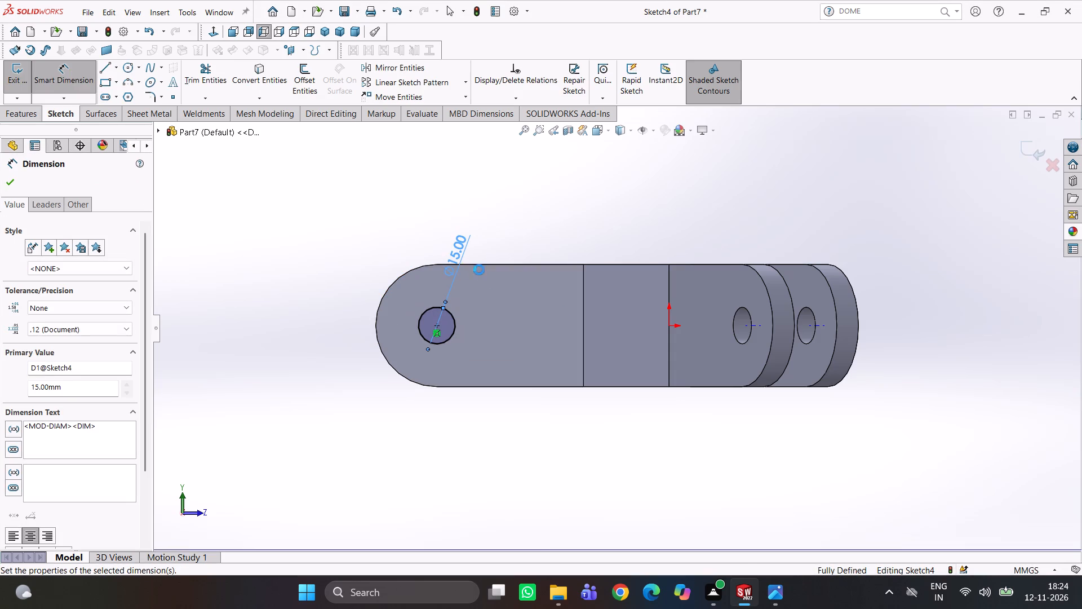
click(10, 184)
Extrude-cut the third arm's circle through both of its prongs, up to the outer flat face of the opposite prong.
click(22, 113)
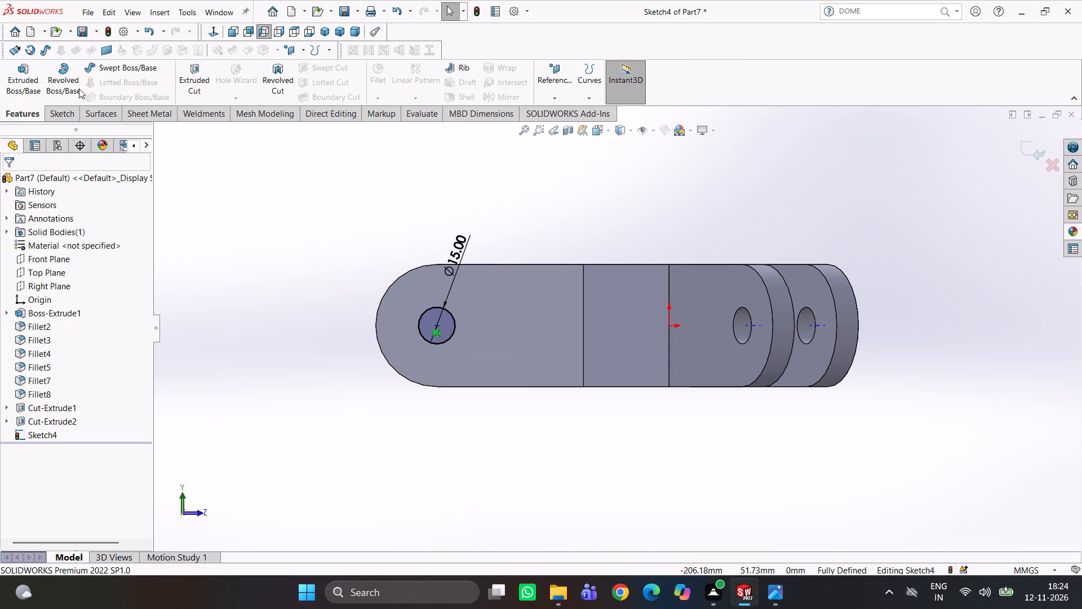
click(185, 69)
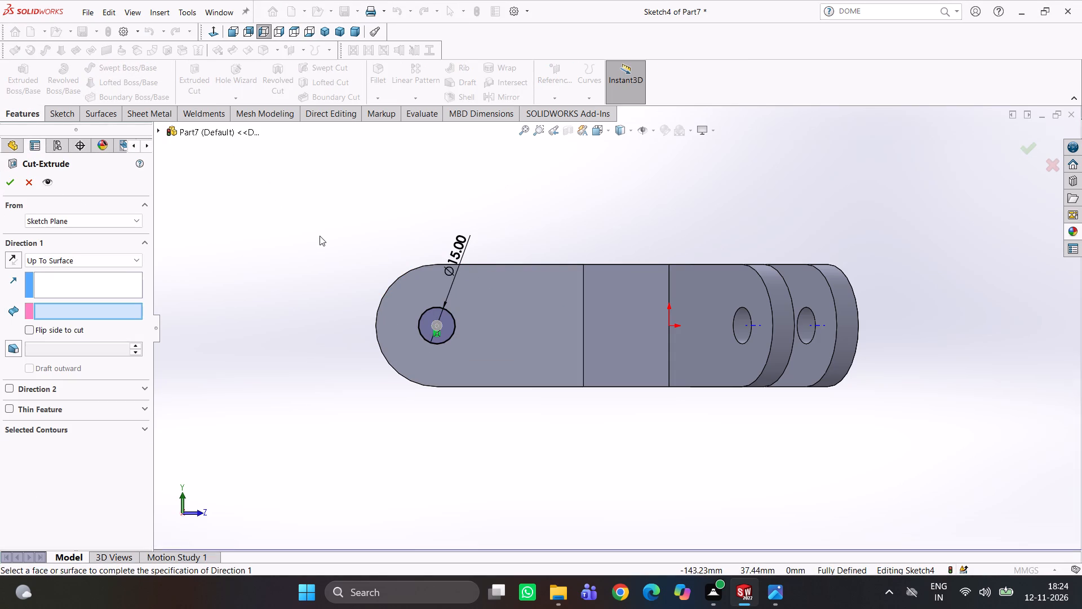
middle_drag(331, 242, 507, 354)
click(664, 405)
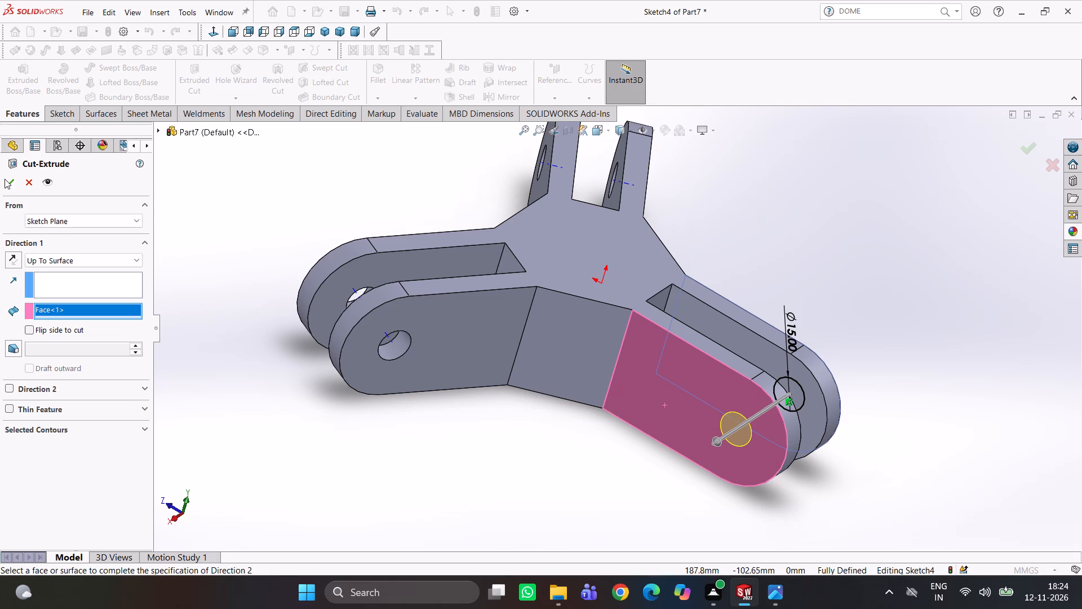
click(14, 181)
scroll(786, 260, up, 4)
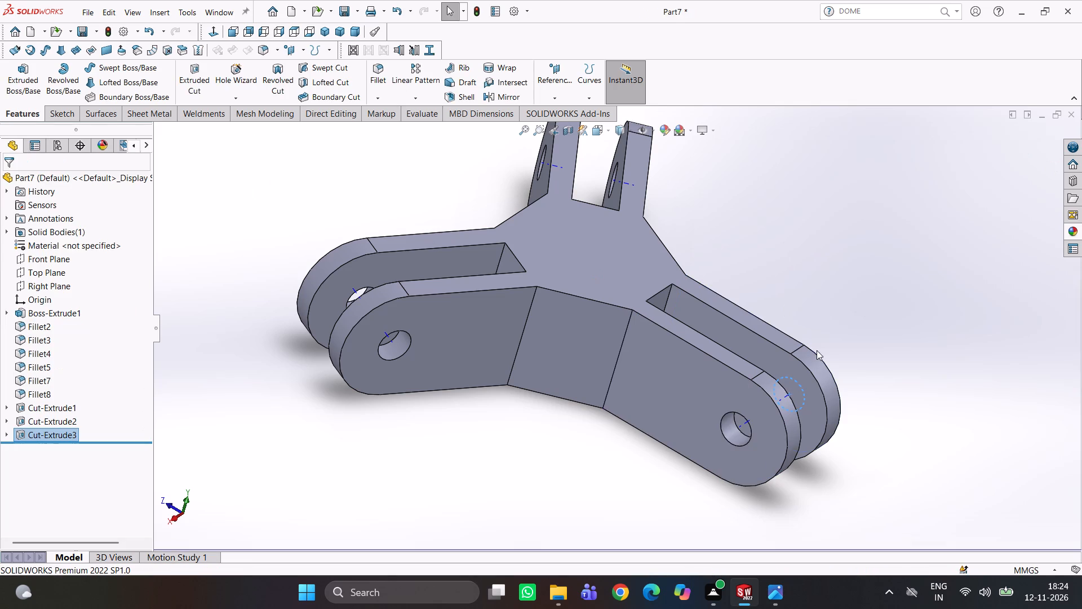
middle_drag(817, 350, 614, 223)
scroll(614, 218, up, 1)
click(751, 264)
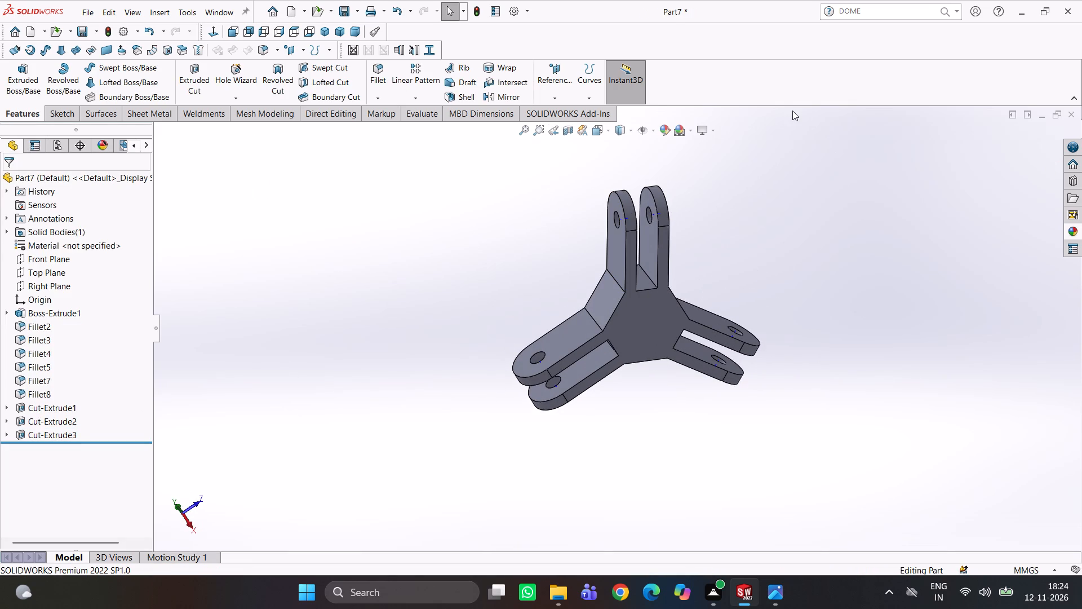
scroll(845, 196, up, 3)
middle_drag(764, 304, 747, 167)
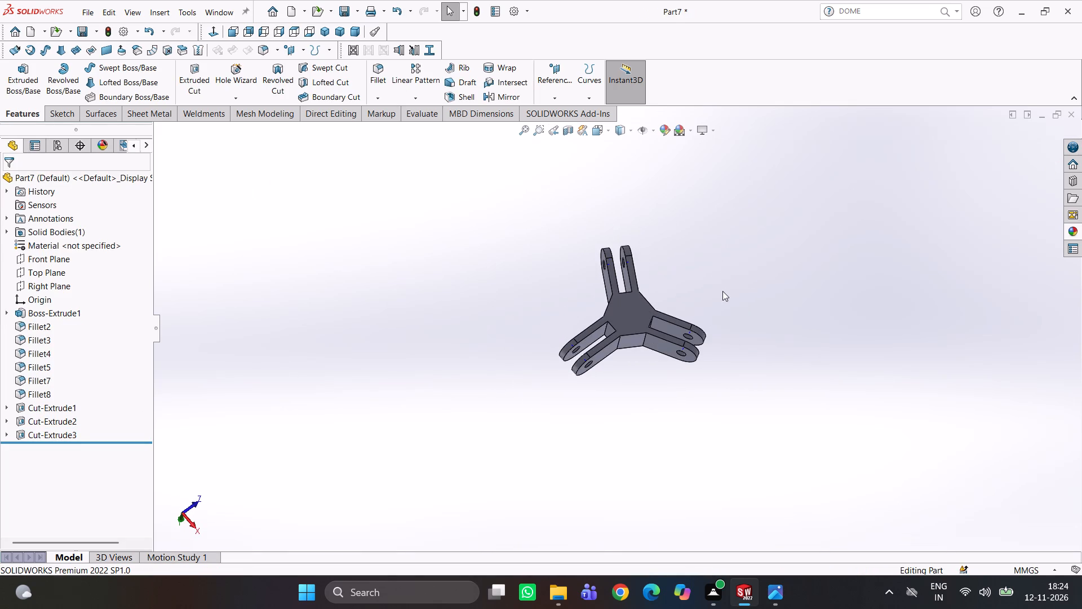
Sketch a circle about 16 mm in diameter on the bracket's flat central hub face, centred on the origin.
scroll(722, 289, up, 1)
middle_drag(734, 333, 672, 301)
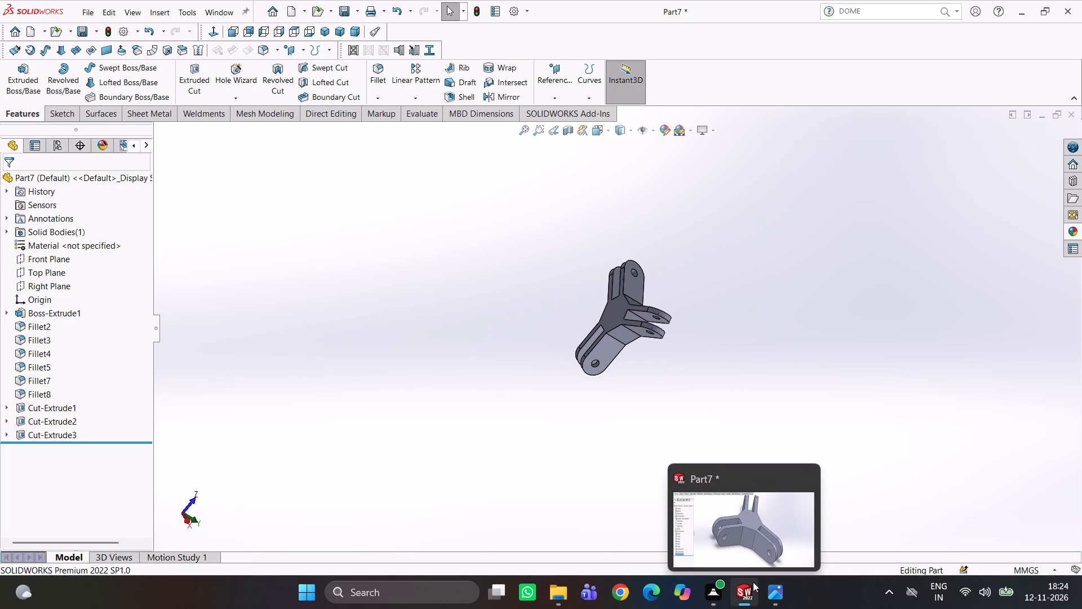
click(777, 583)
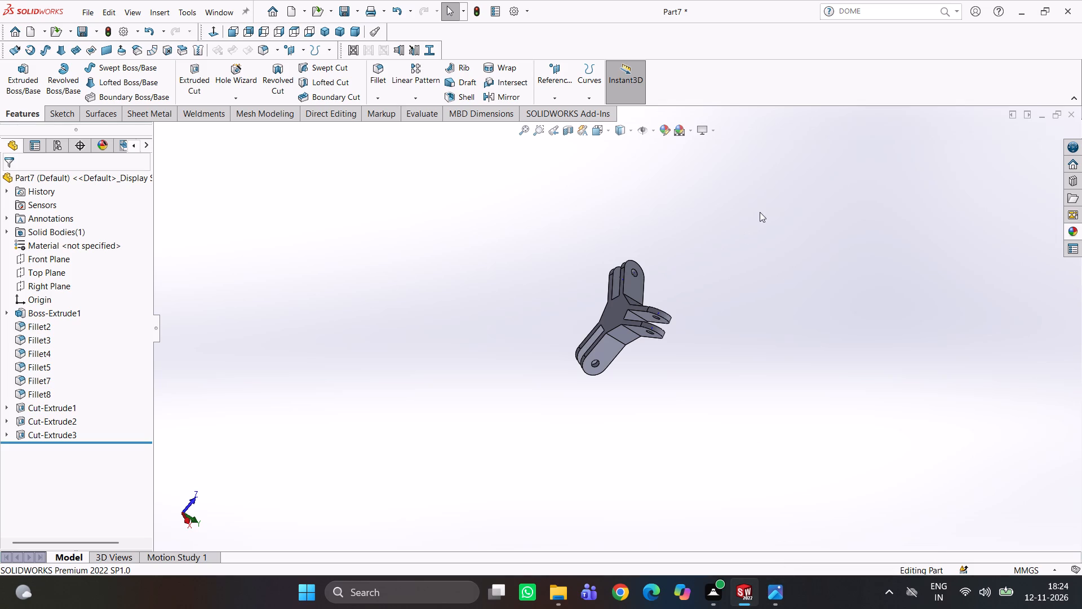
scroll(648, 337, down, 2)
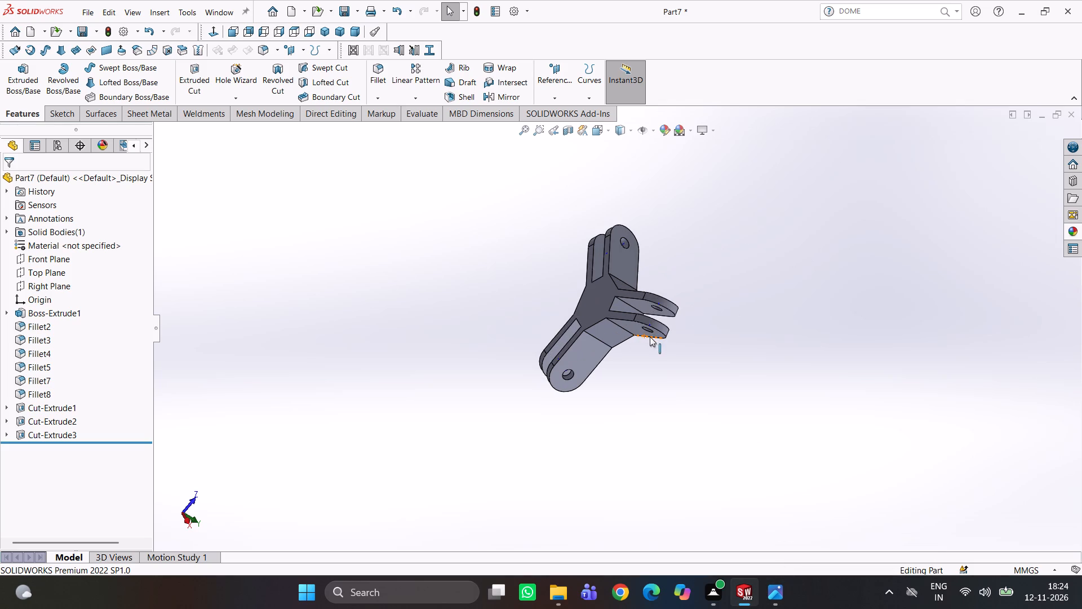
middle_drag(699, 301, 755, 274)
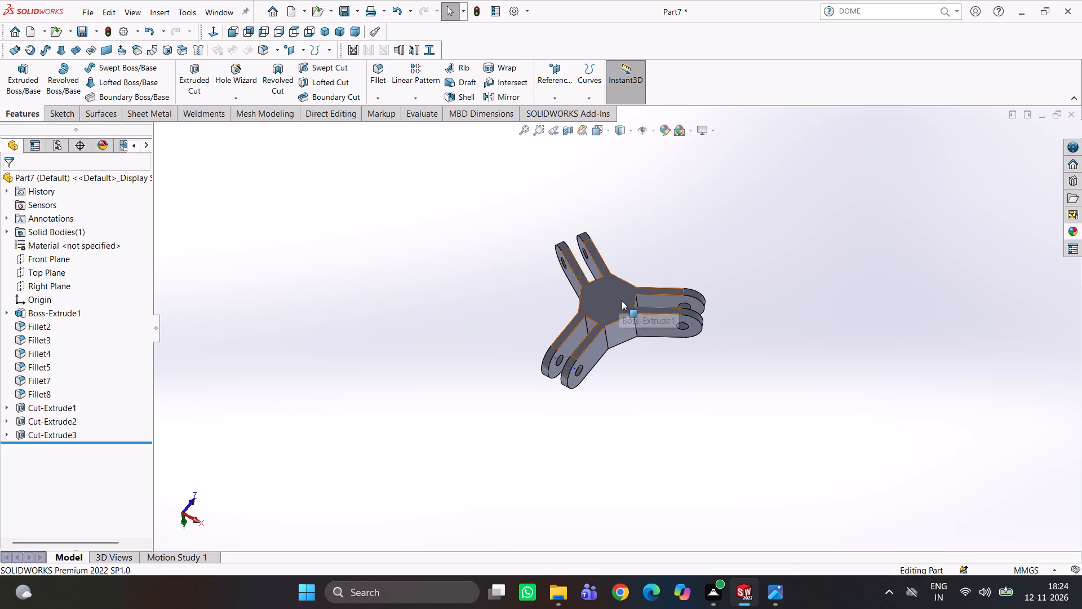
click(618, 307)
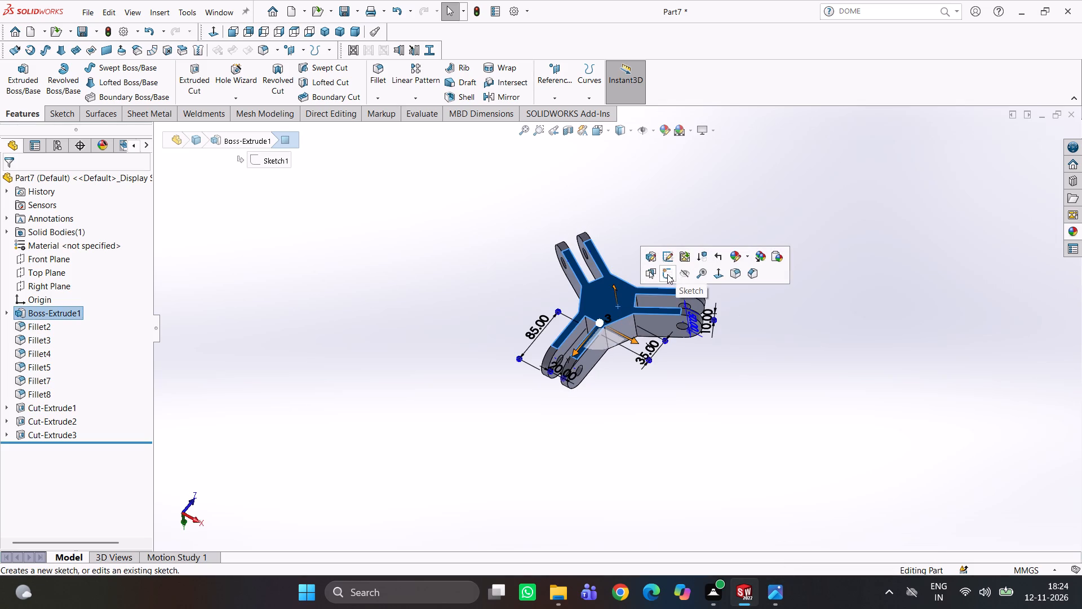
click(667, 274)
click(785, 590)
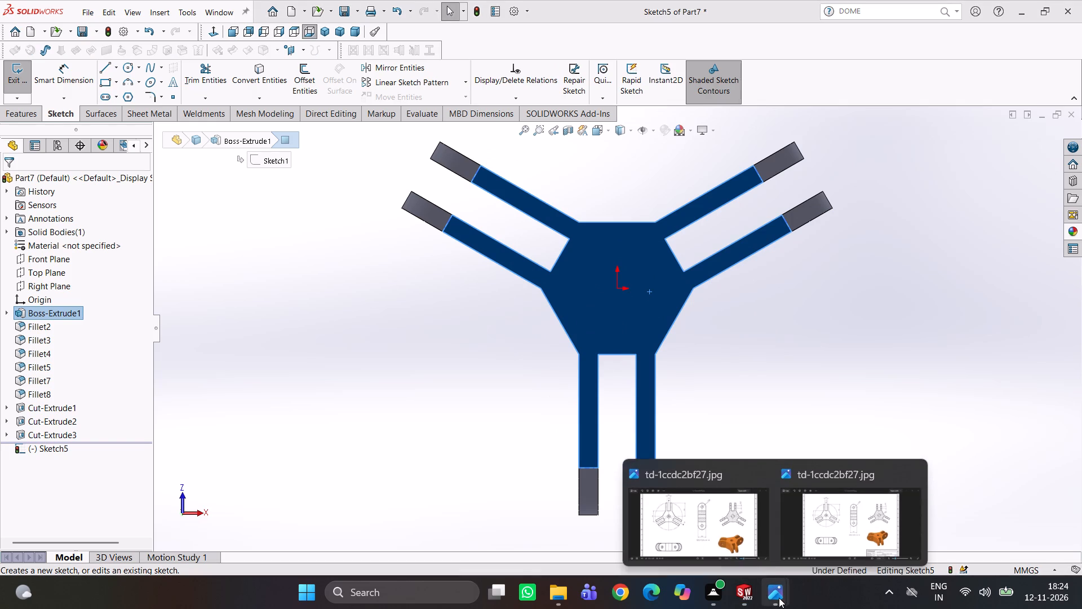
click(729, 545)
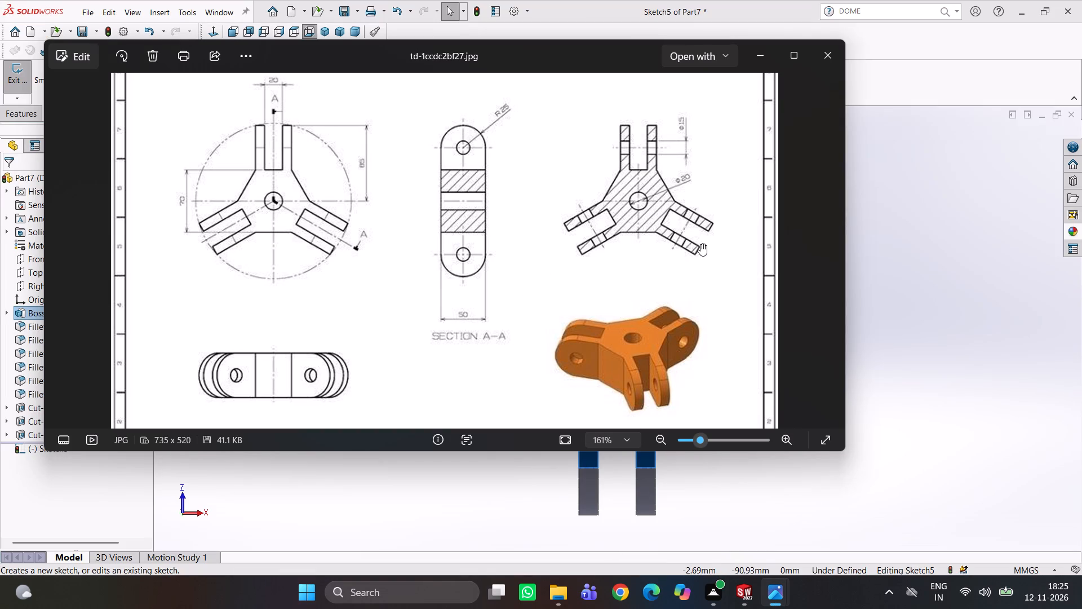
click(746, 506)
right_drag(873, 374, 970, 370)
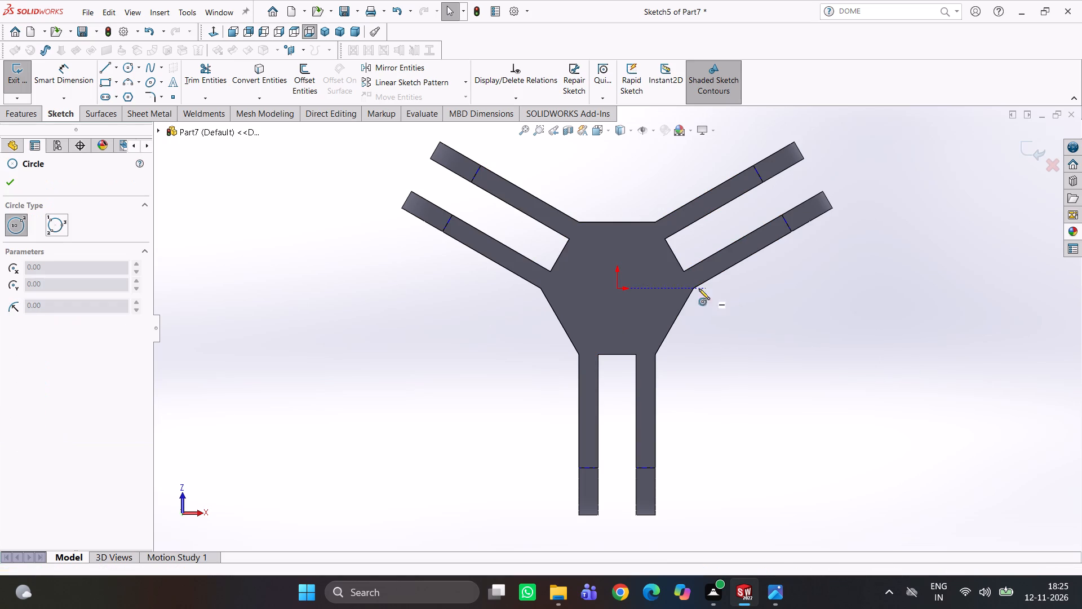
click(617, 287)
click(629, 297)
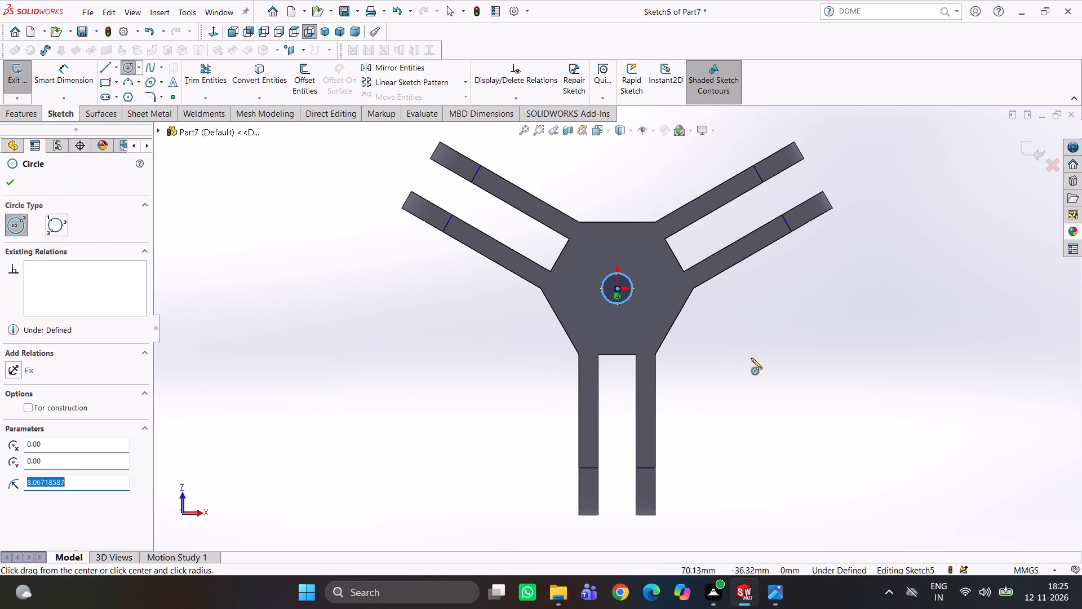
Set the hub circle's diameter to 20 mm and close the sketch.
right_drag(751, 358, 754, 302)
click(628, 280)
drag(711, 329, 716, 331)
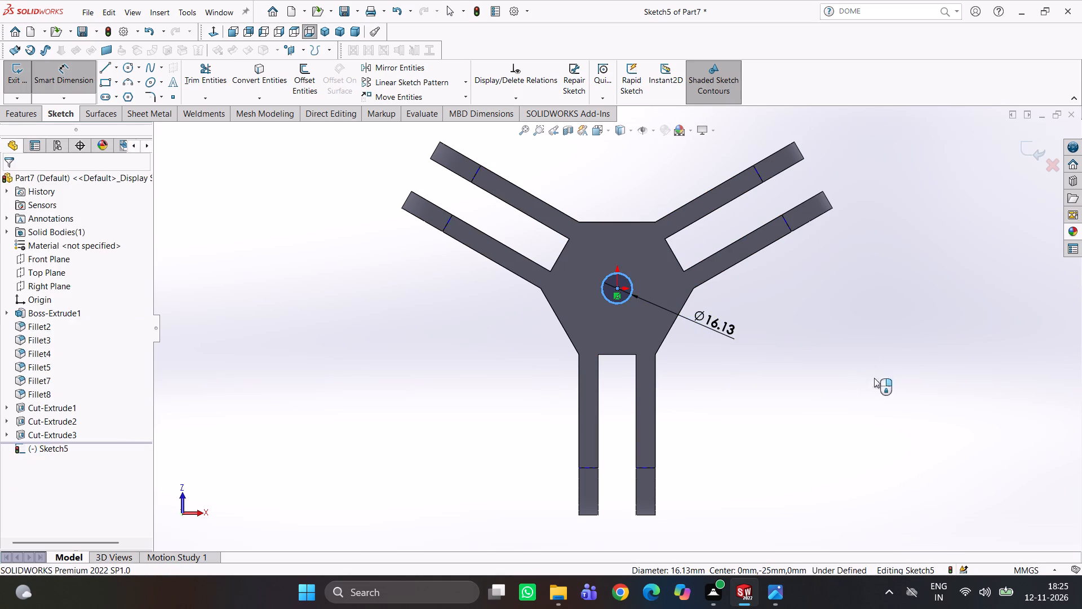
text(20)
key(Return)
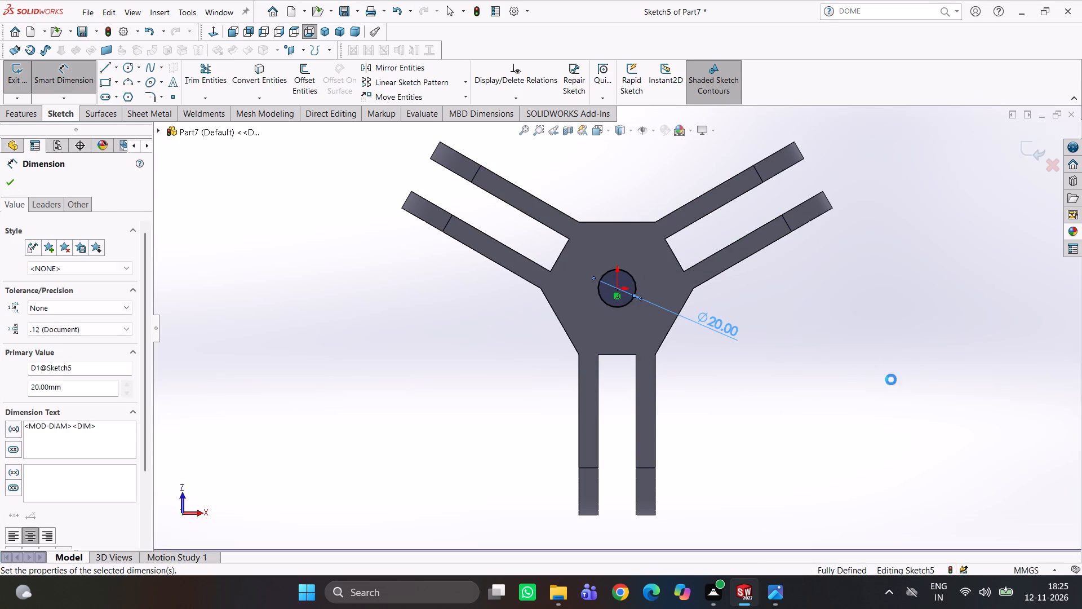
click(879, 364)
click(1035, 153)
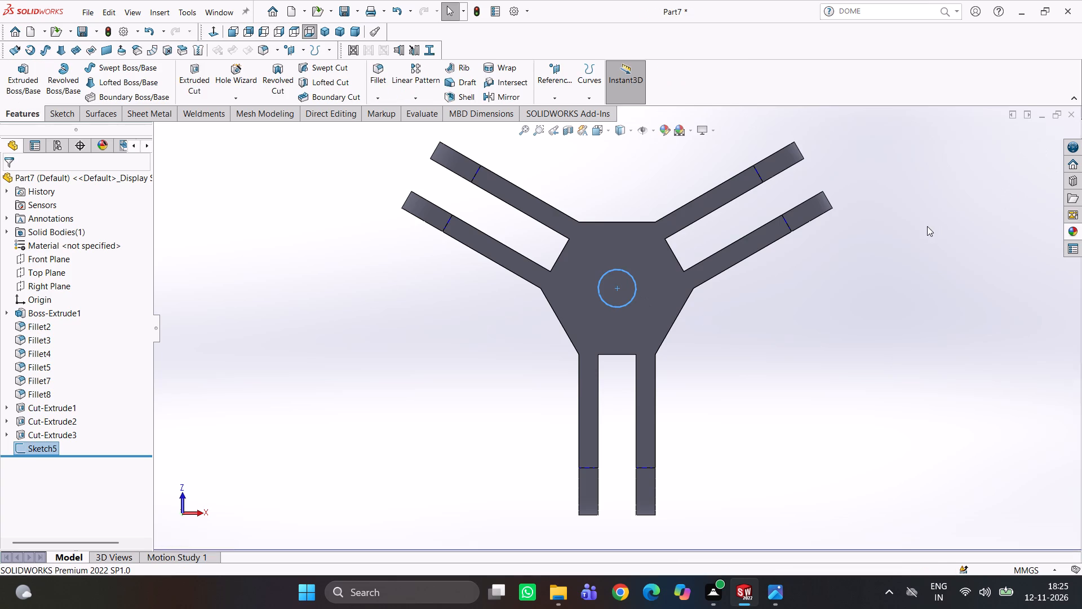
Extrude-cut the hub circle through the bracket's centre, up to the opposite flat face of the hub.
middle_drag(843, 261, 844, 230)
click(797, 305)
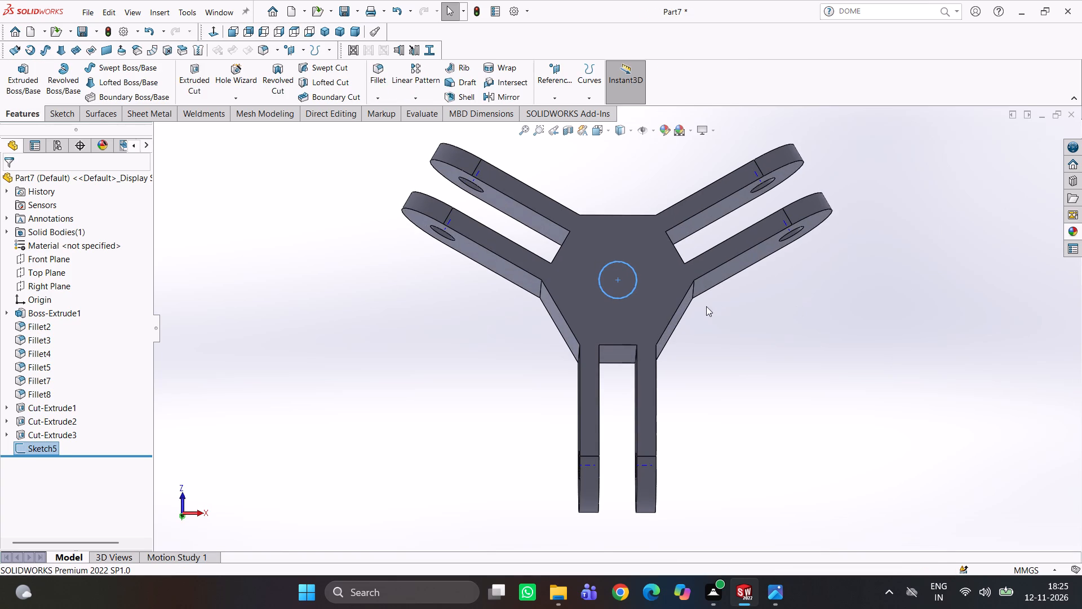
click(624, 261)
click(199, 73)
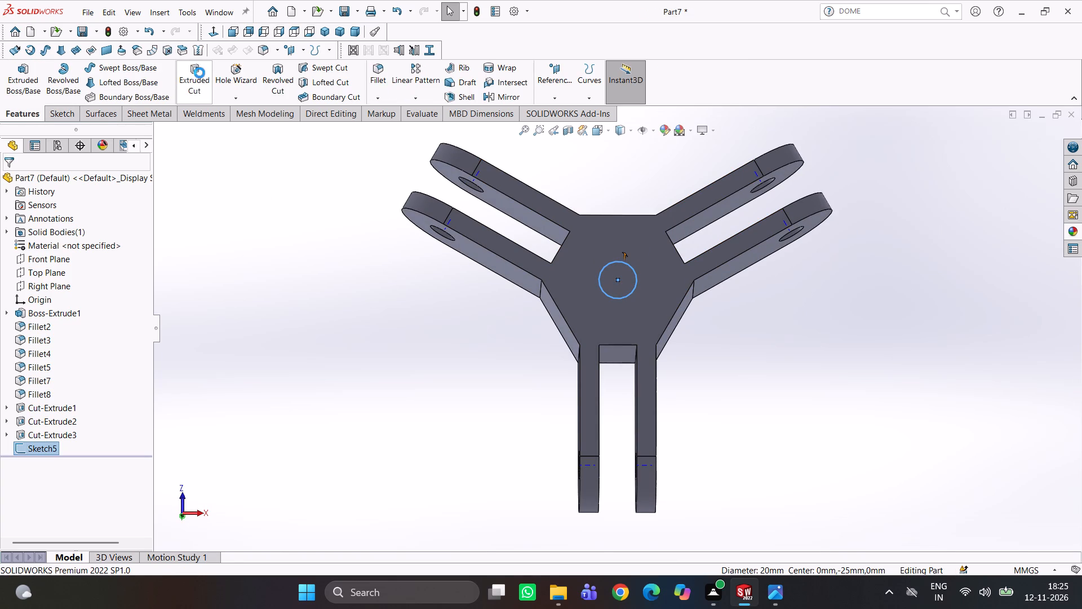
middle_drag(899, 339, 947, 258)
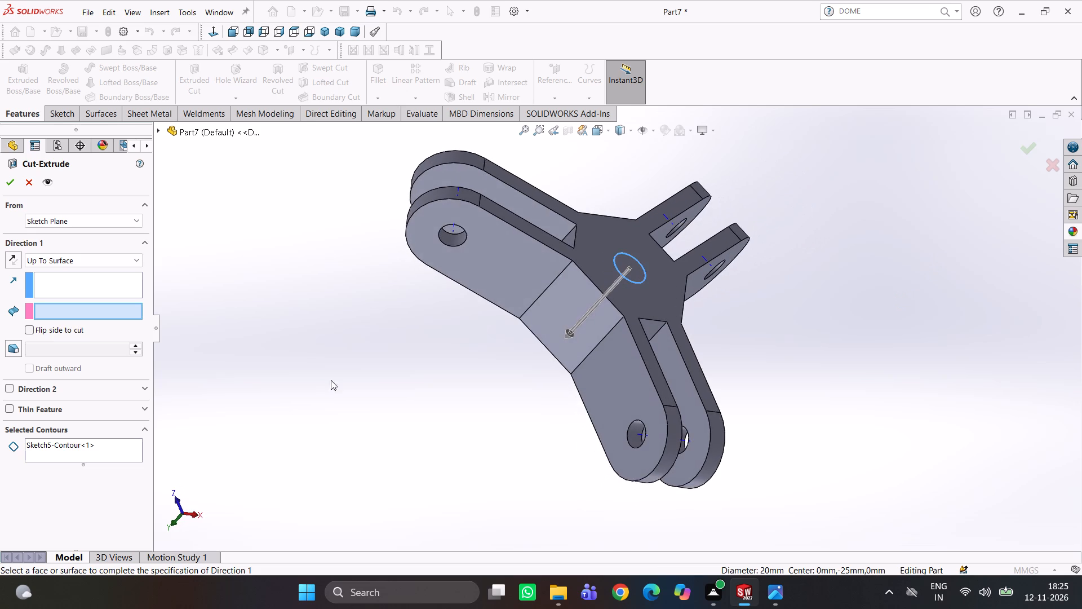
middle_drag(519, 400, 600, 264)
click(587, 336)
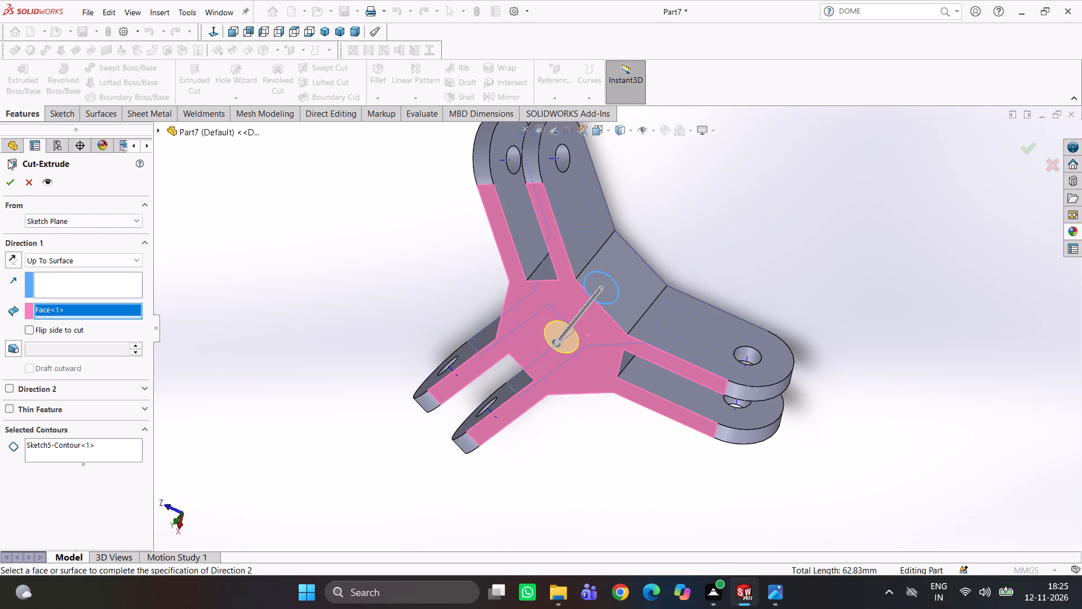
click(11, 182)
Examine the bracket from several angles, inspecting the central hole, the rounded prong ends and the holes in all three arms.
middle_drag(433, 254, 363, 295)
click(855, 214)
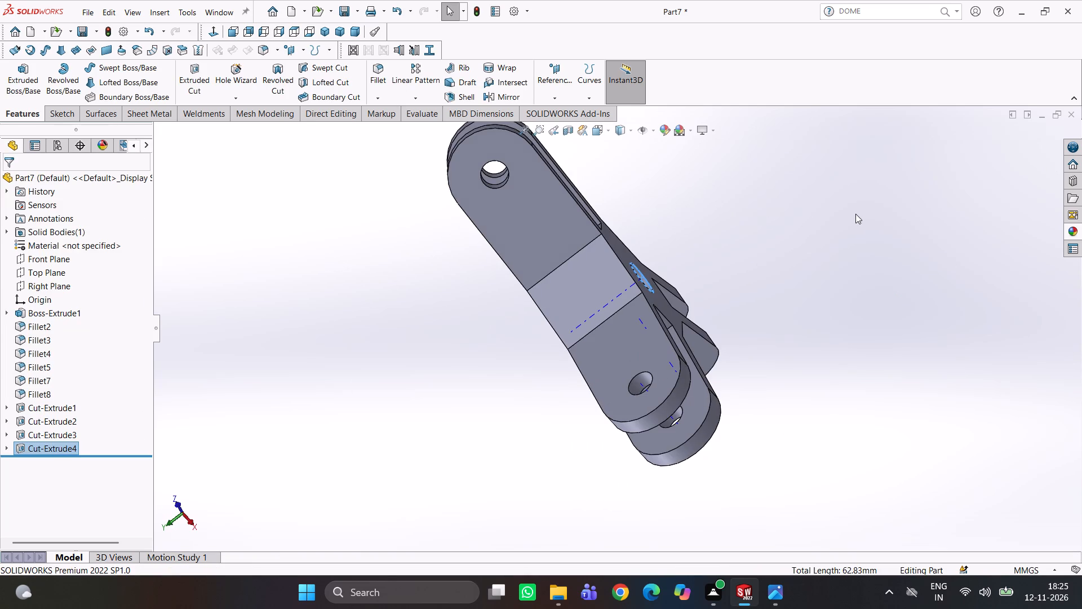
scroll(850, 230, up, 2)
middle_drag(850, 230, 786, 264)
click(739, 206)
middle_drag(708, 267, 698, 270)
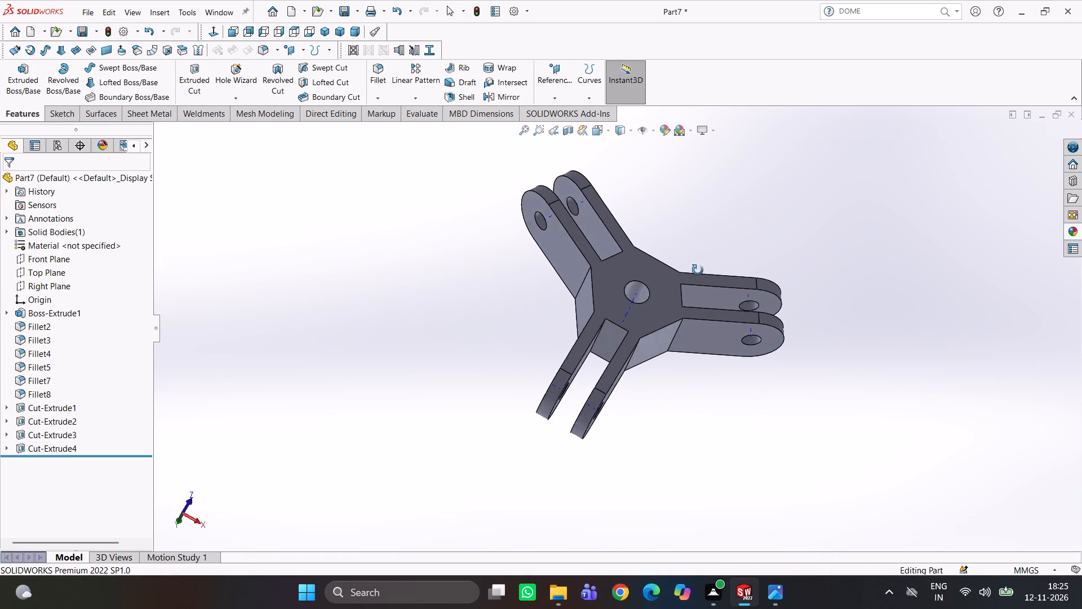
middle_drag(698, 270, 678, 292)
click(739, 221)
right_click(739, 221)
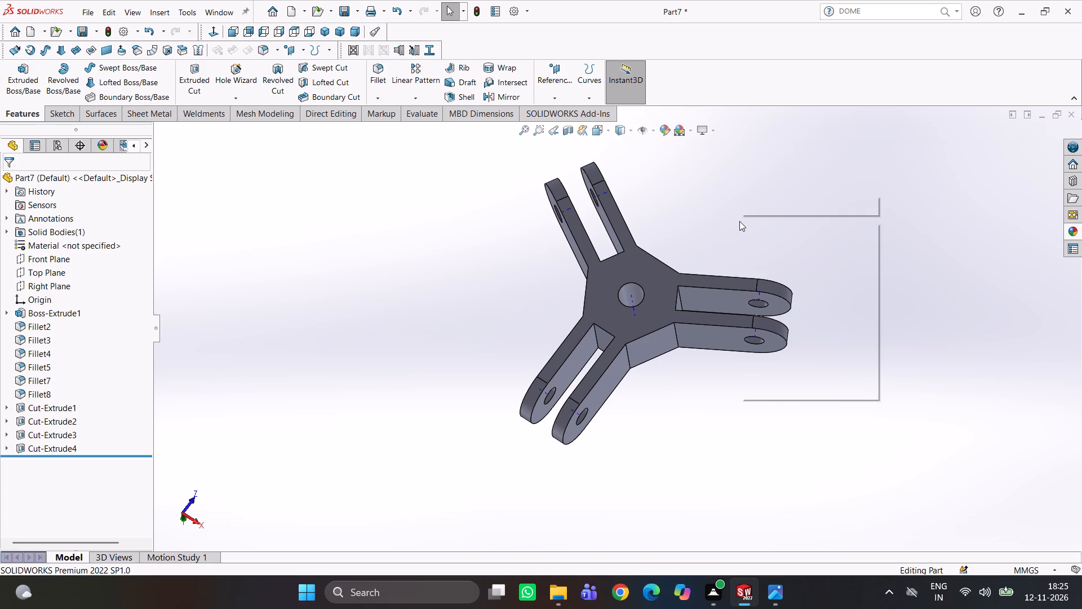
click(702, 209)
scroll(774, 222, up, 2)
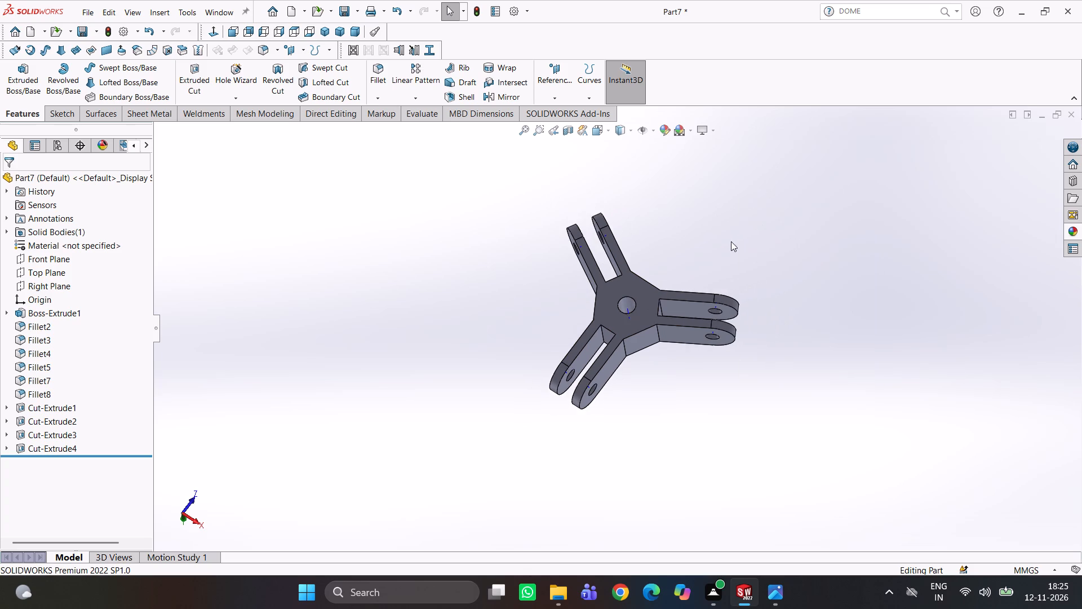
middle_drag(731, 241, 750, 211)
scroll(644, 341, down, 4)
middle_drag(661, 338, 634, 380)
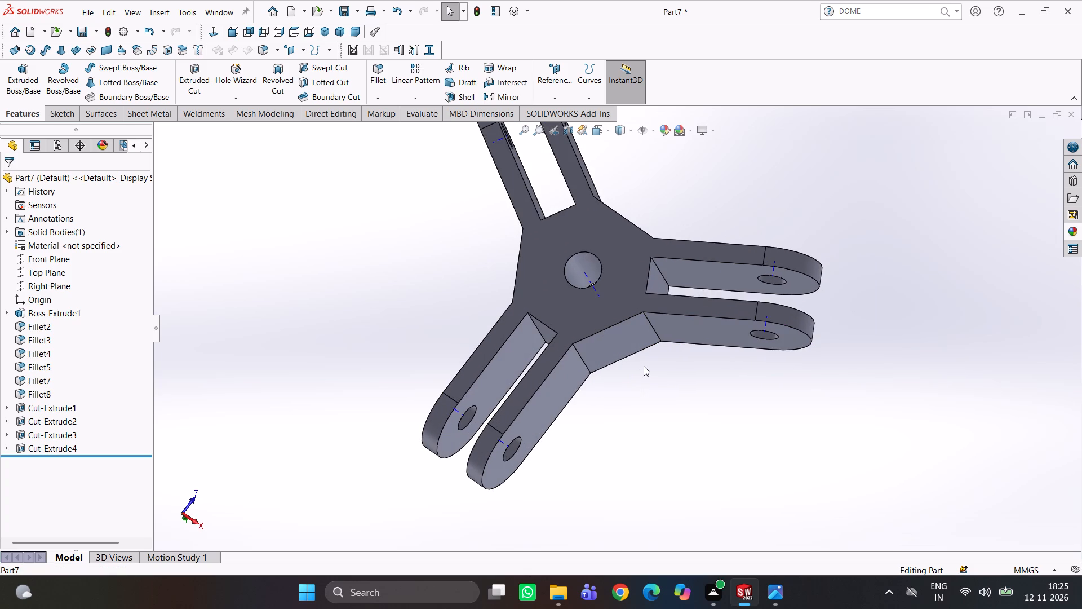
scroll(650, 365, up, 4)
middle_drag(663, 364, 666, 400)
scroll(615, 337, down, 5)
middle_drag(622, 338, 635, 359)
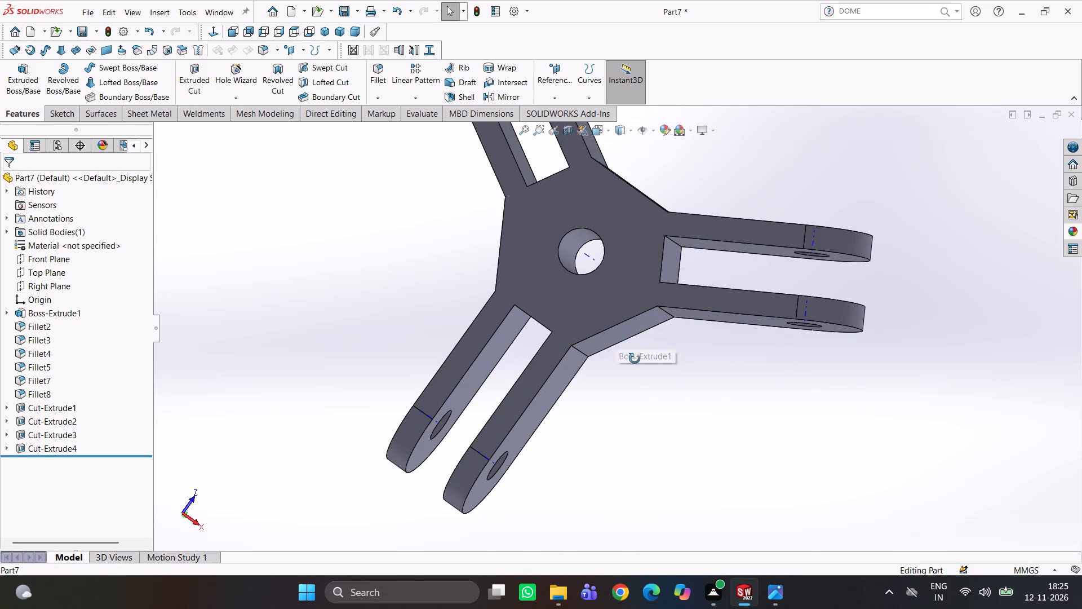
middle_drag(635, 359, 635, 304)
scroll(637, 284, down, 3)
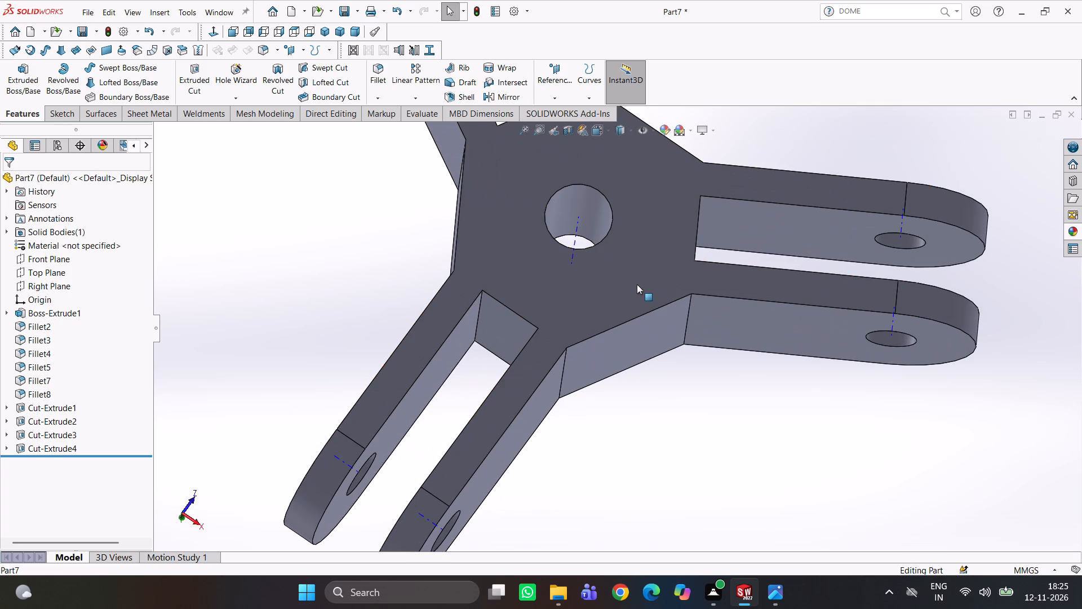
scroll(683, 283, up, 5)
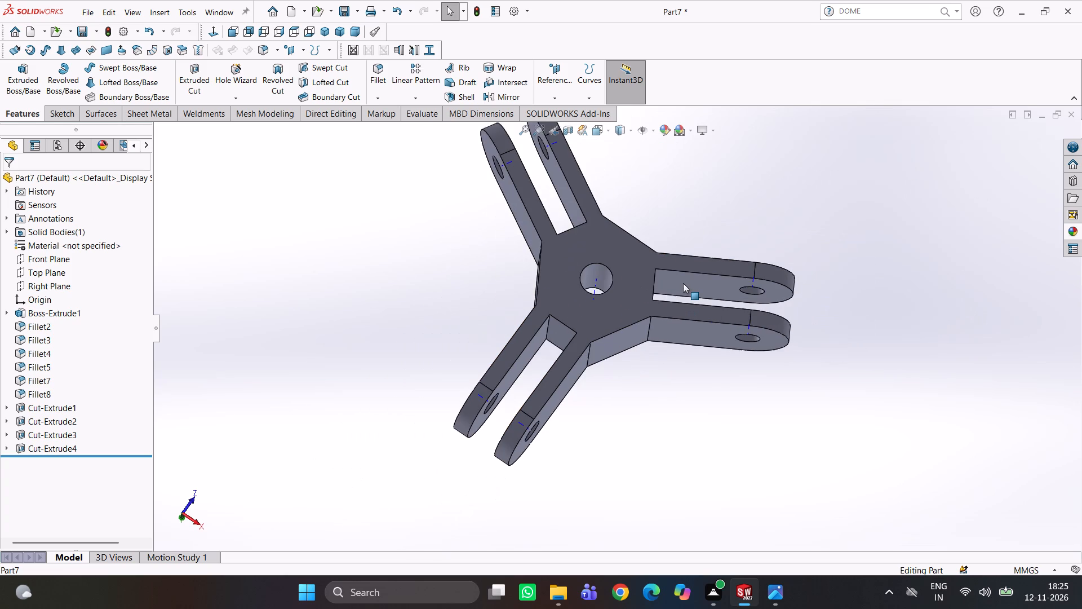
middle_drag(683, 283, 672, 275)
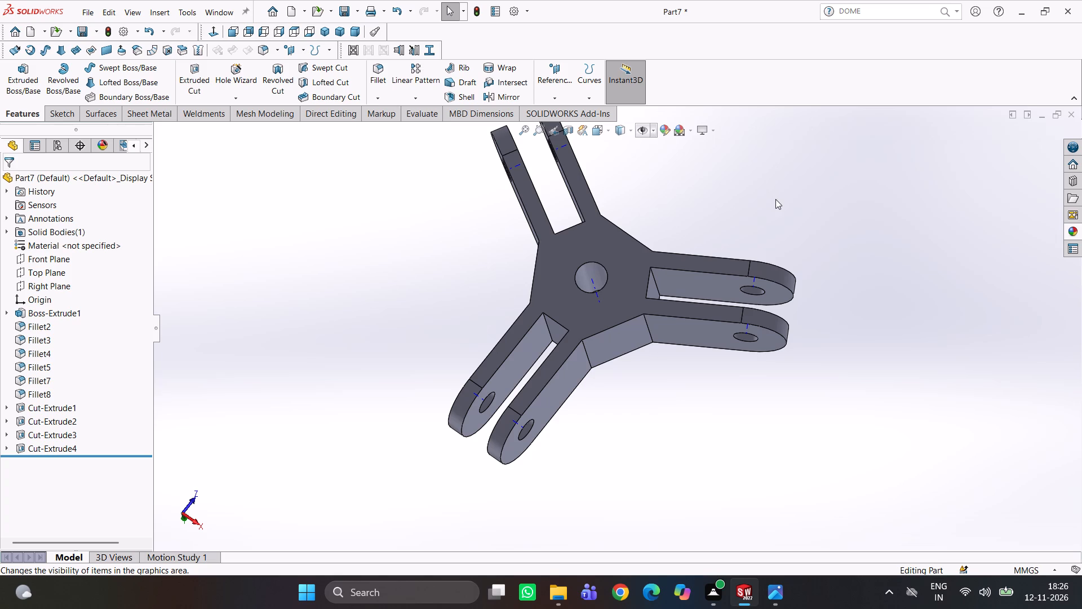
scroll(768, 229, up, 3)
middle_drag(716, 260, 788, 188)
scroll(656, 358, down, 4)
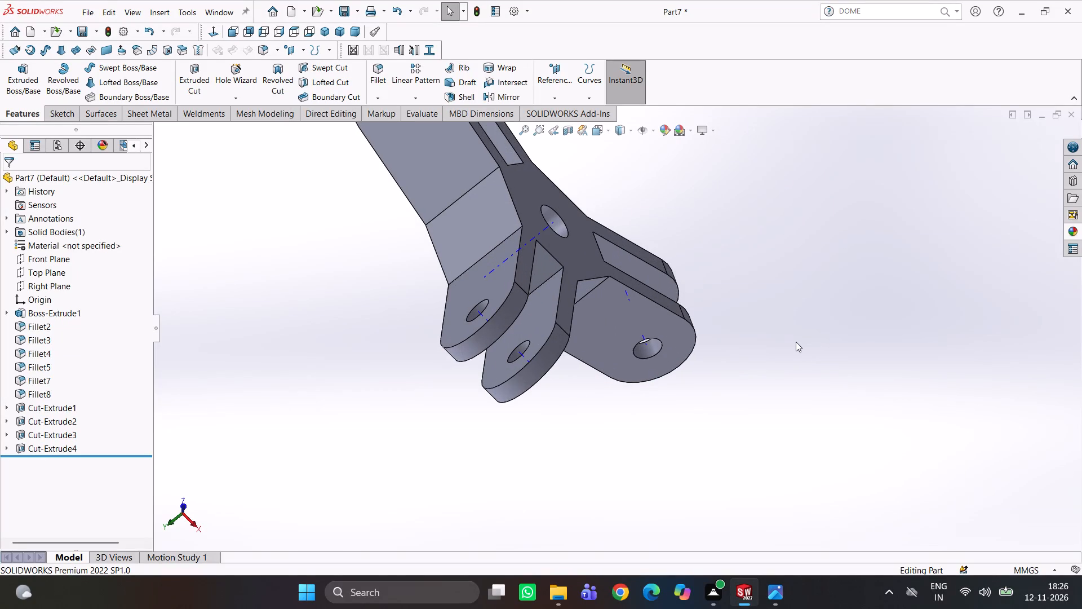
click(788, 348)
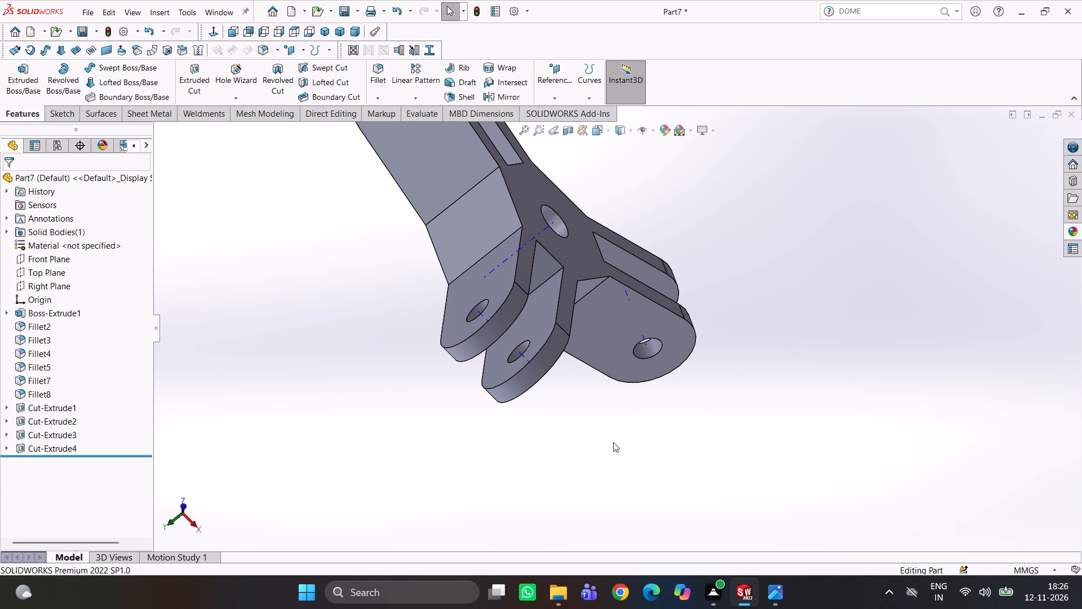
scroll(823, 315, up, 3)
middle_drag(787, 325, 596, 302)
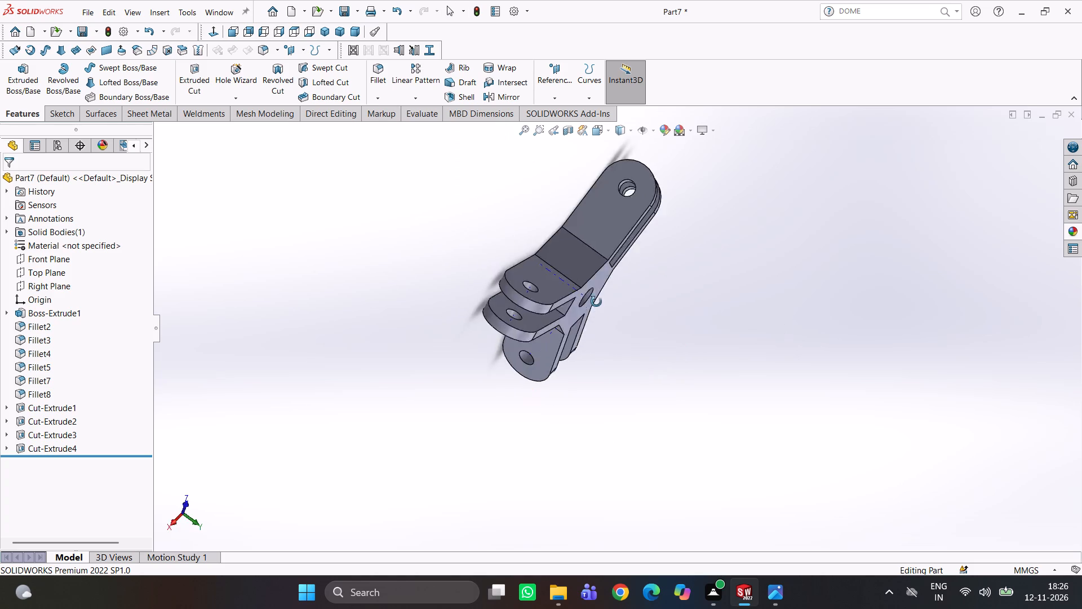
middle_drag(596, 302, 644, 257)
scroll(654, 251, up, 1)
scroll(604, 363, down, 3)
middle_drag(626, 327, 773, 311)
scroll(605, 282, up, 2)
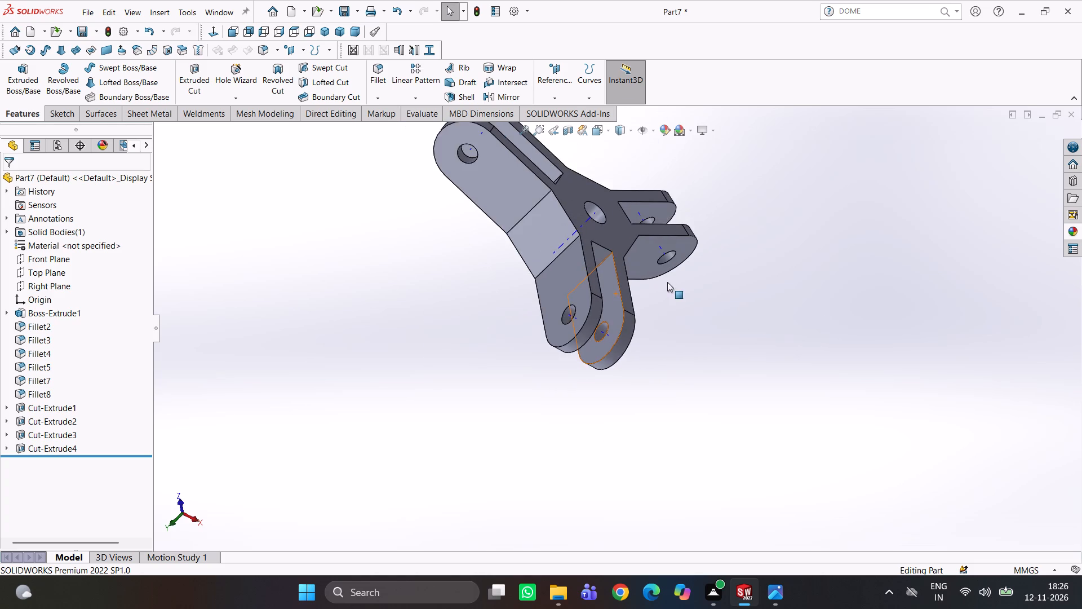
middle_drag(668, 283, 629, 246)
scroll(624, 247, down, 3)
middle_drag(620, 230, 619, 347)
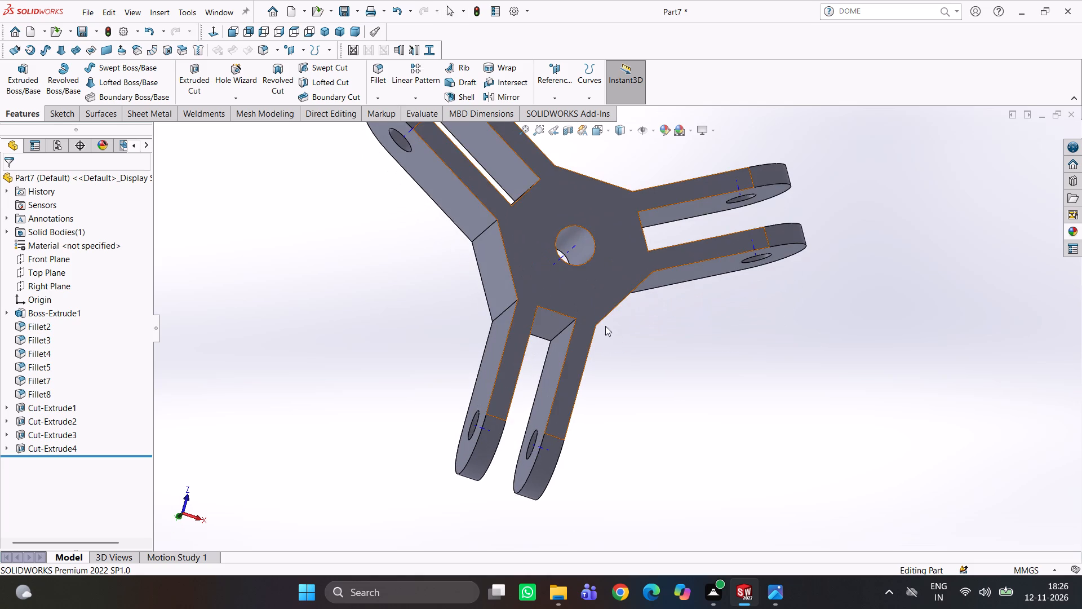
click(606, 165)
scroll(686, 323, up, 3)
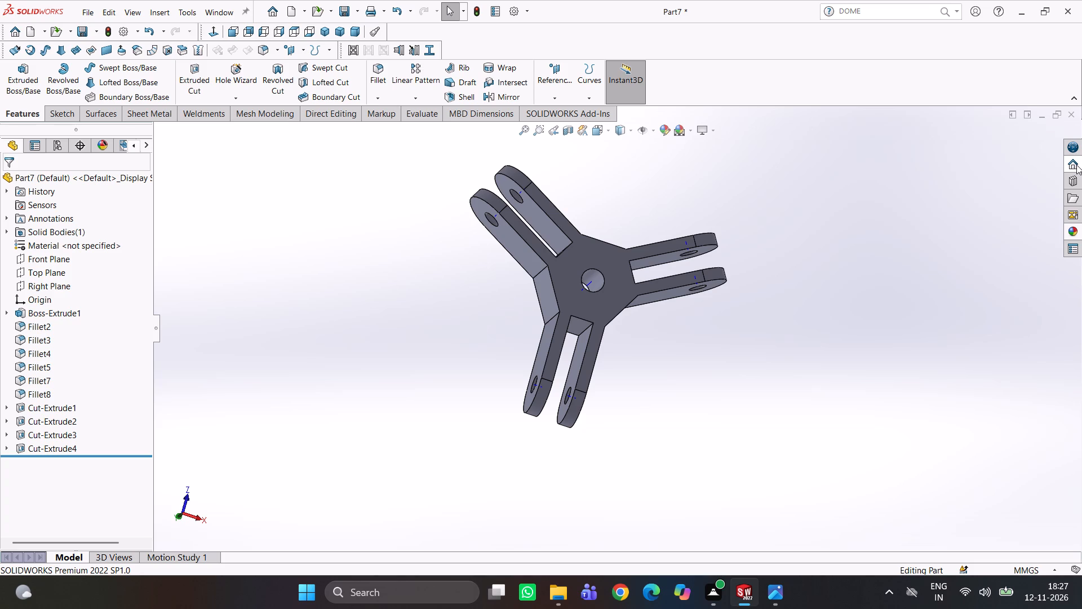
scroll(1067, 248, up, 1)
middle_drag(798, 326, 760, 211)
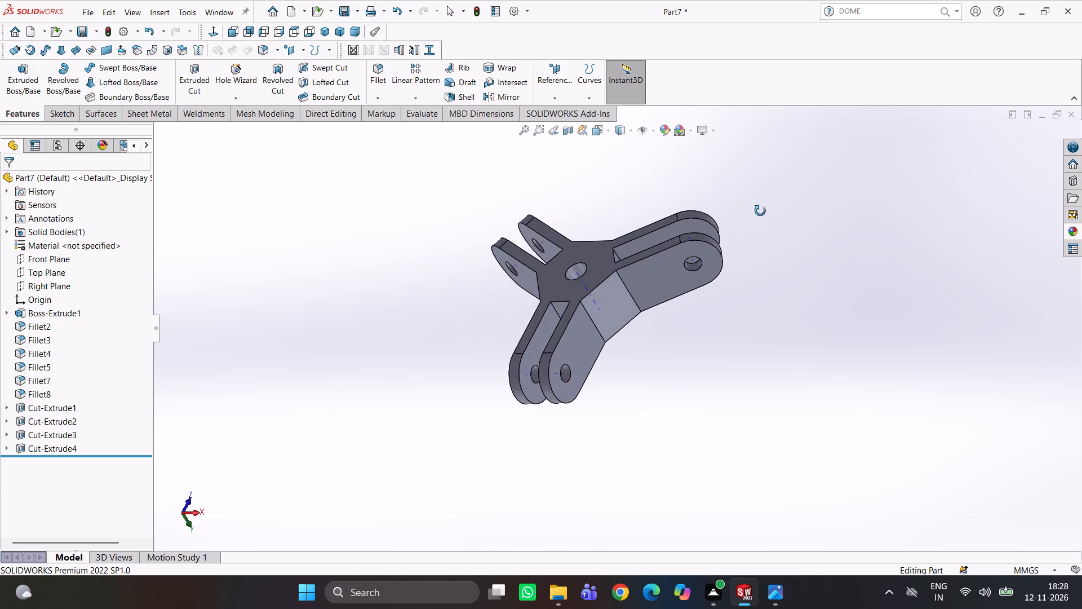
middle_drag(760, 211, 765, 205)
click(790, 232)
scroll(677, 345, down, 3)
middle_drag(673, 339, 779, 306)
scroll(663, 307, down, 4)
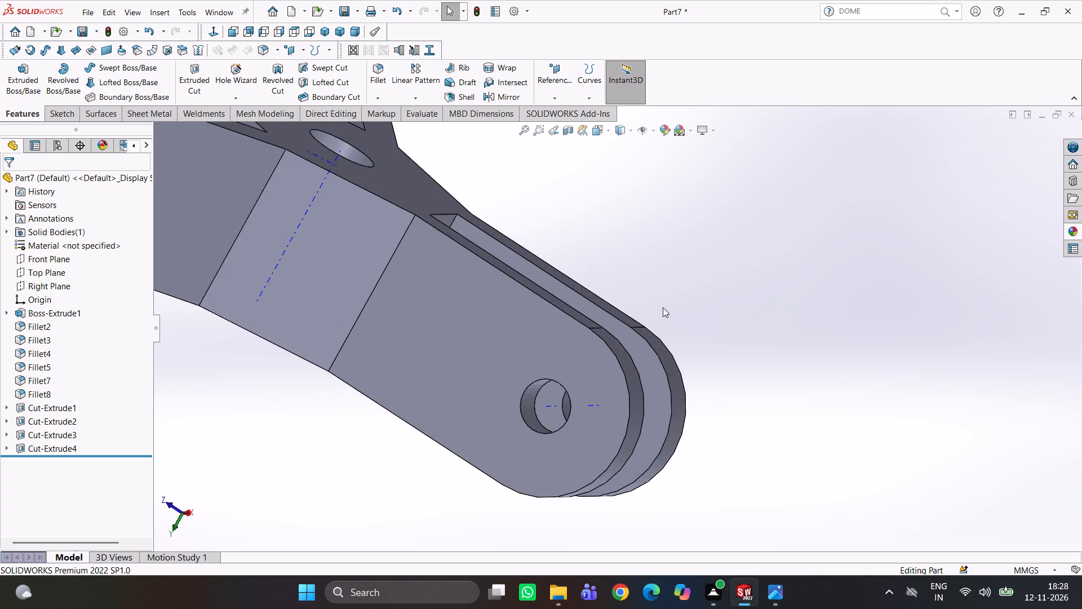
middle_drag(666, 301, 589, 301)
scroll(587, 297, up, 4)
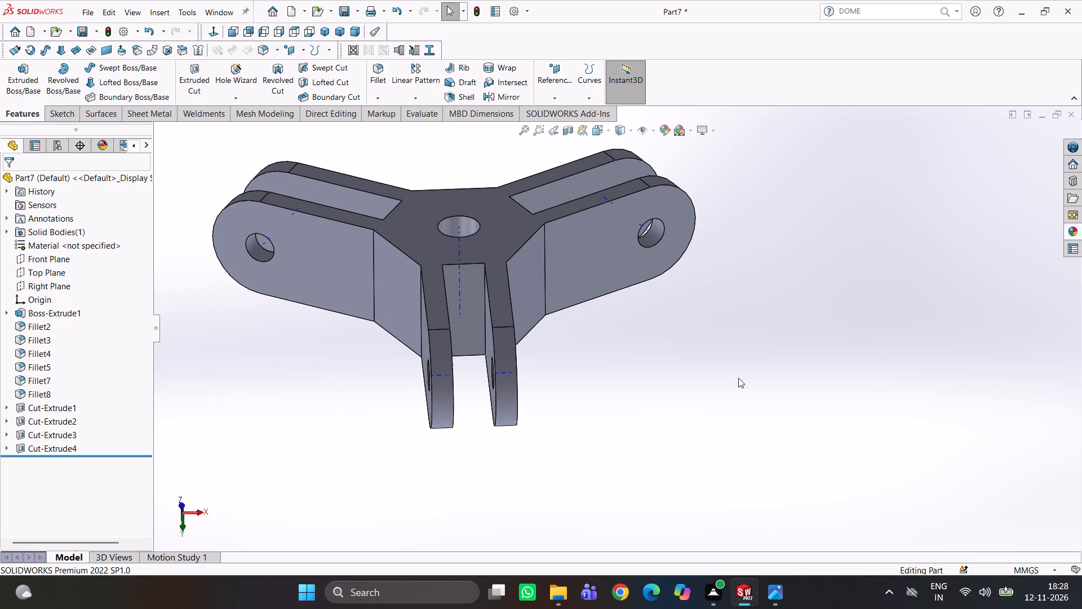
scroll(742, 386, up, 3)
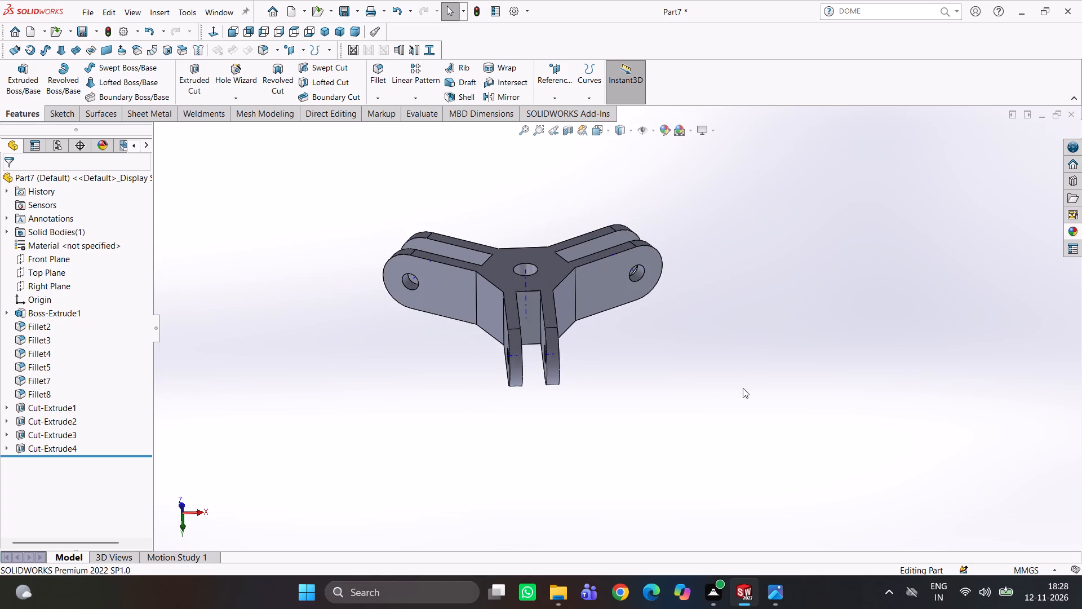
Inspect the bracket from oblique and face-on views, checking the arm holes, the slots between prongs and the central through hole.
middle_drag(743, 388, 794, 389)
scroll(485, 345, down, 3)
middle_drag(579, 305, 562, 369)
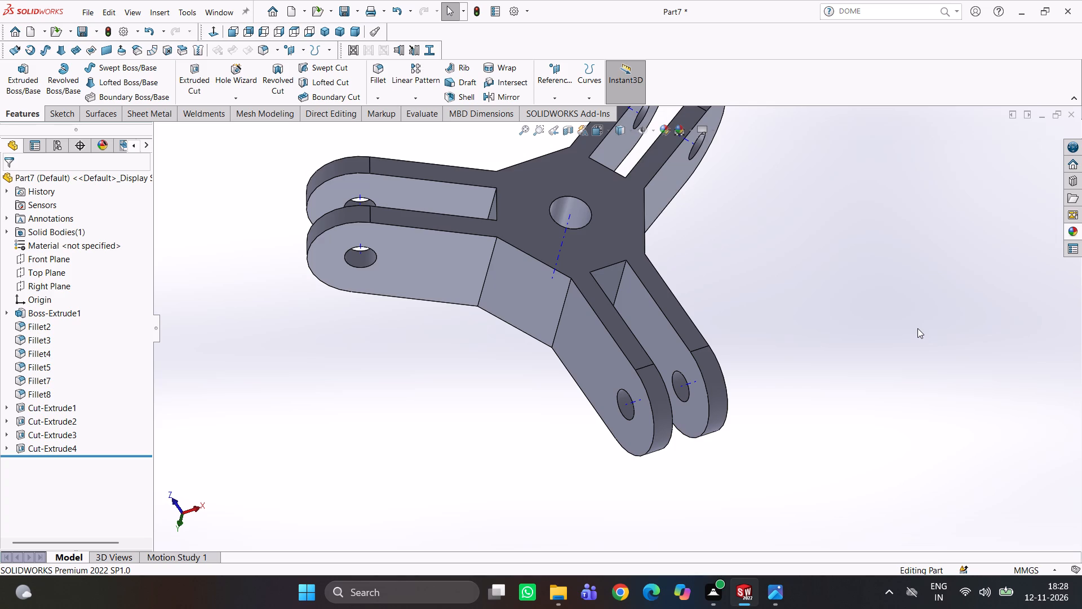
scroll(797, 303, up, 2)
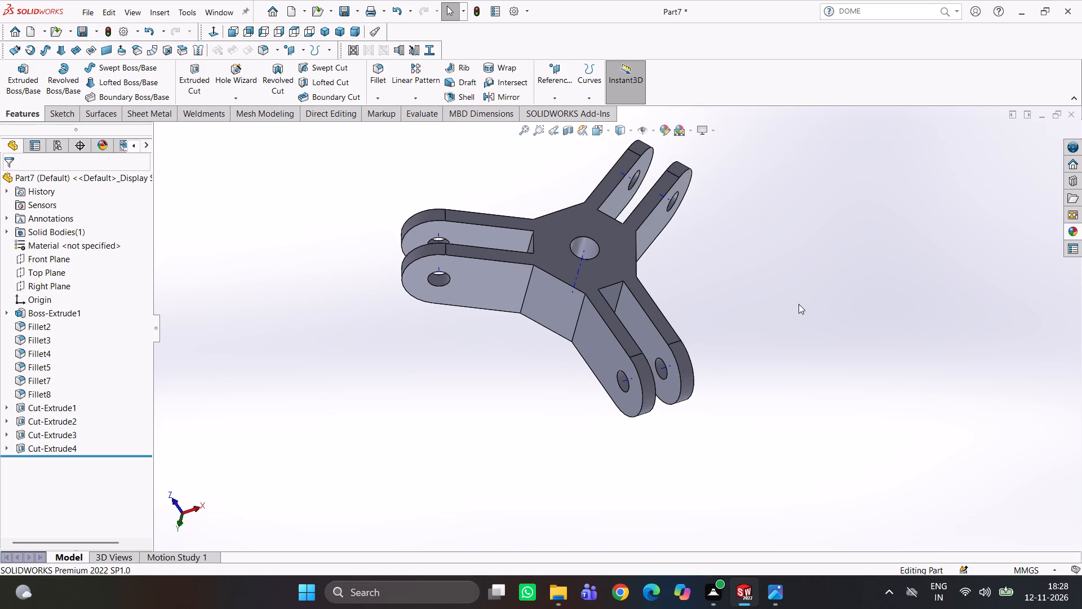
middle_drag(799, 314, 775, 220)
scroll(742, 294, down, 2)
middle_drag(742, 296, 743, 332)
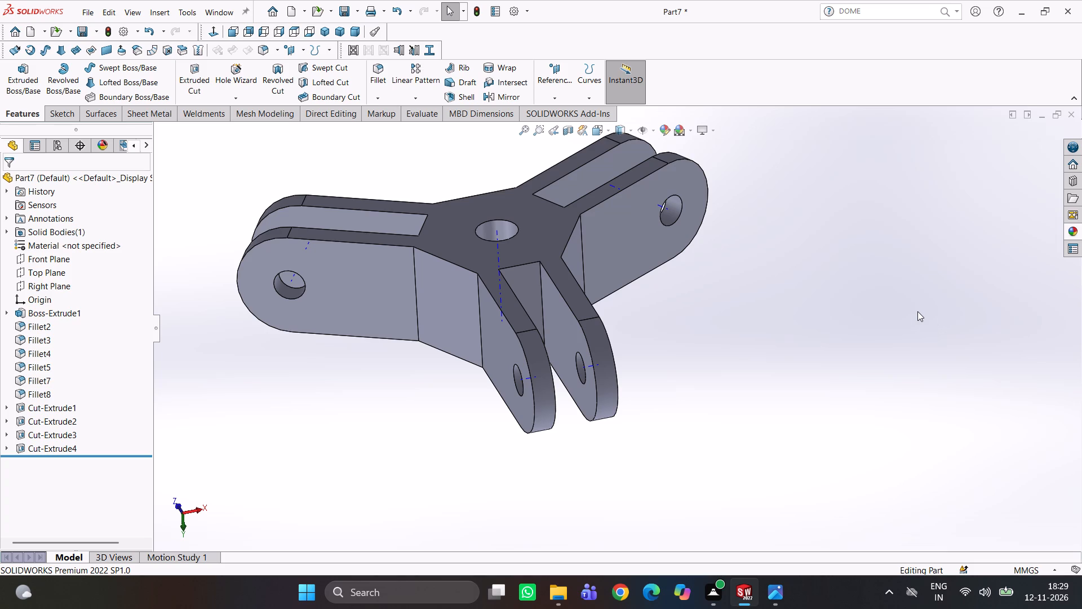
scroll(832, 346, up, 1)
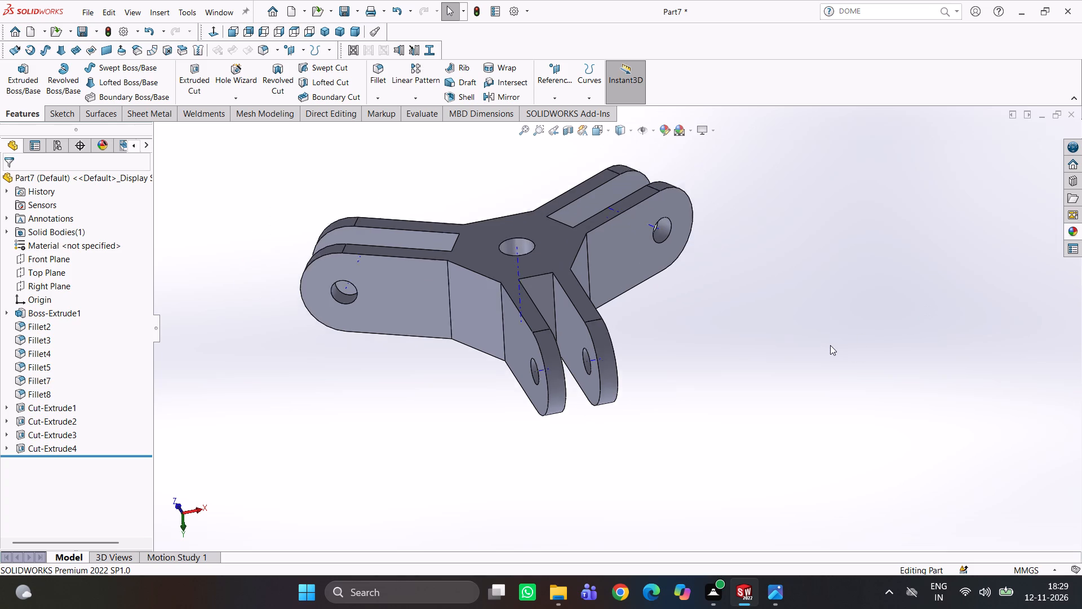
scroll(830, 345, up, 2)
middle_drag(804, 341, 910, 302)
scroll(584, 367, down, 4)
middle_drag(581, 354, 503, 341)
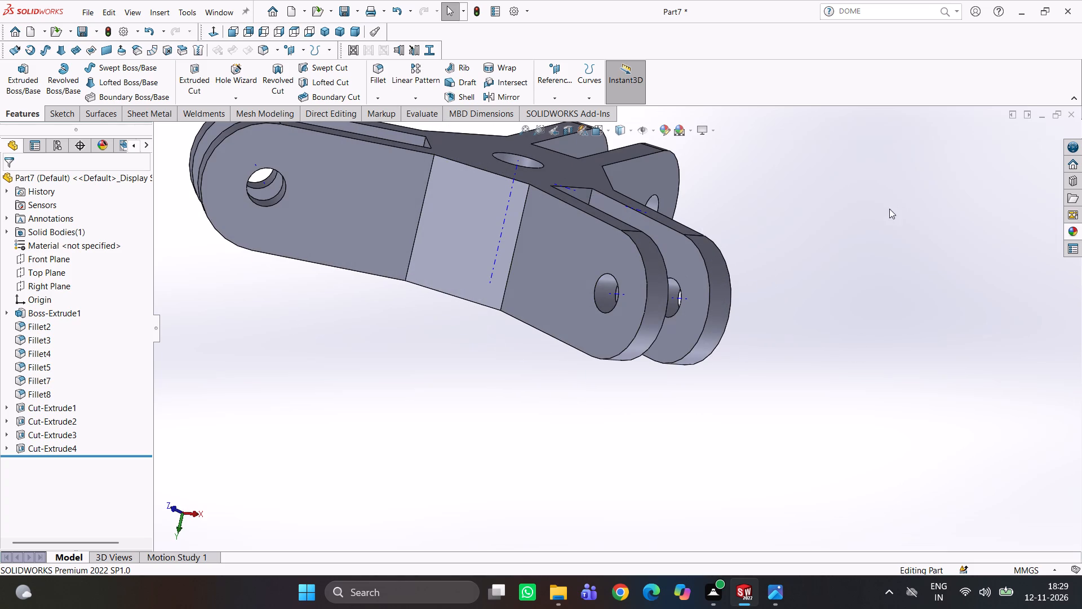
click(886, 210)
scroll(861, 273, up, 2)
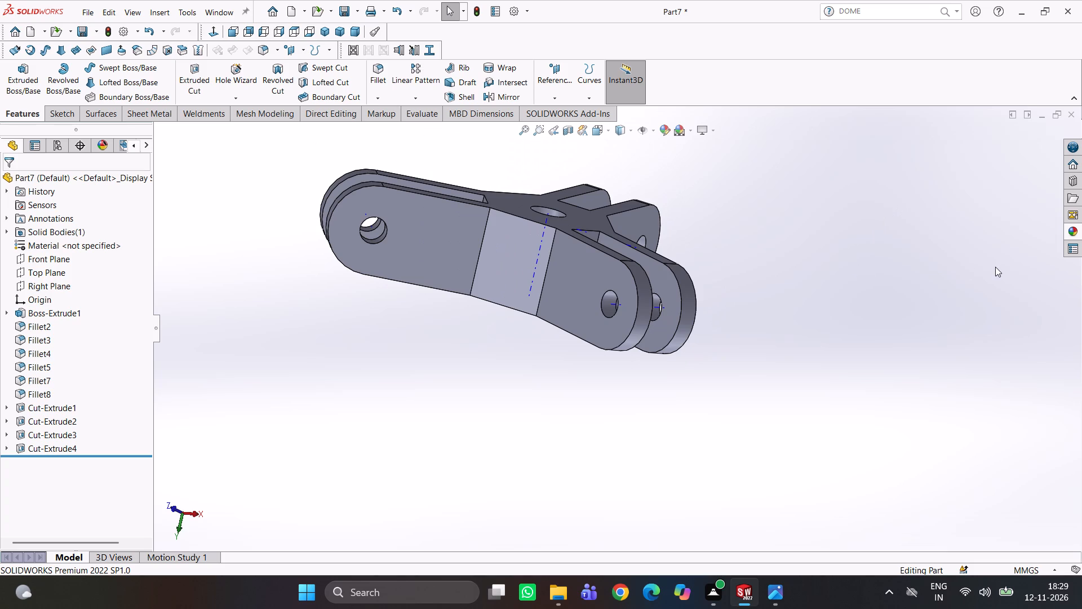
scroll(947, 291, up, 1)
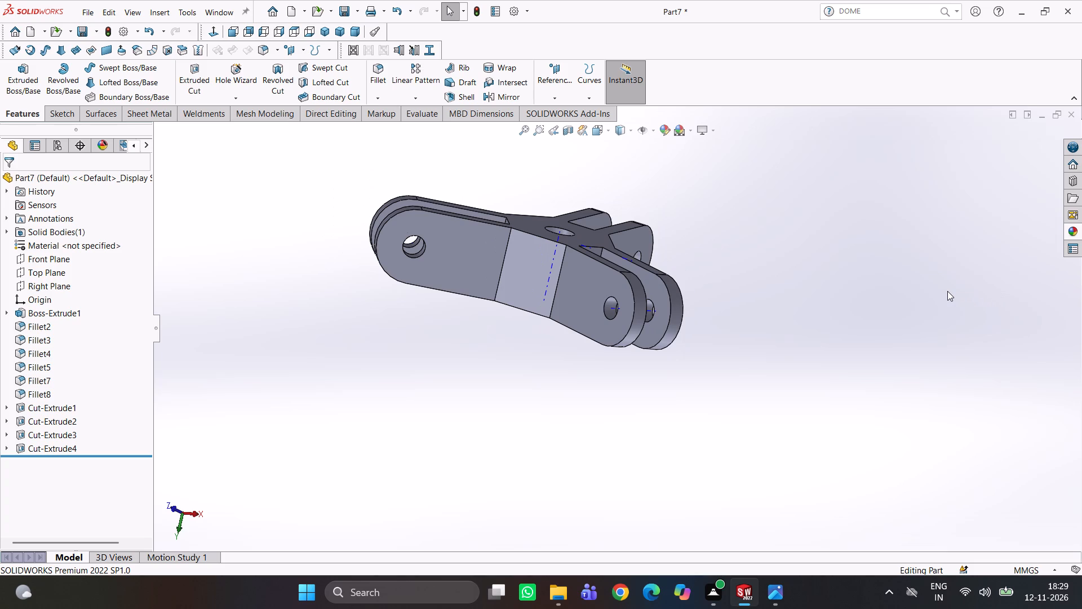
middle_drag(844, 271, 792, 320)
click(792, 320)
scroll(733, 326, up, 2)
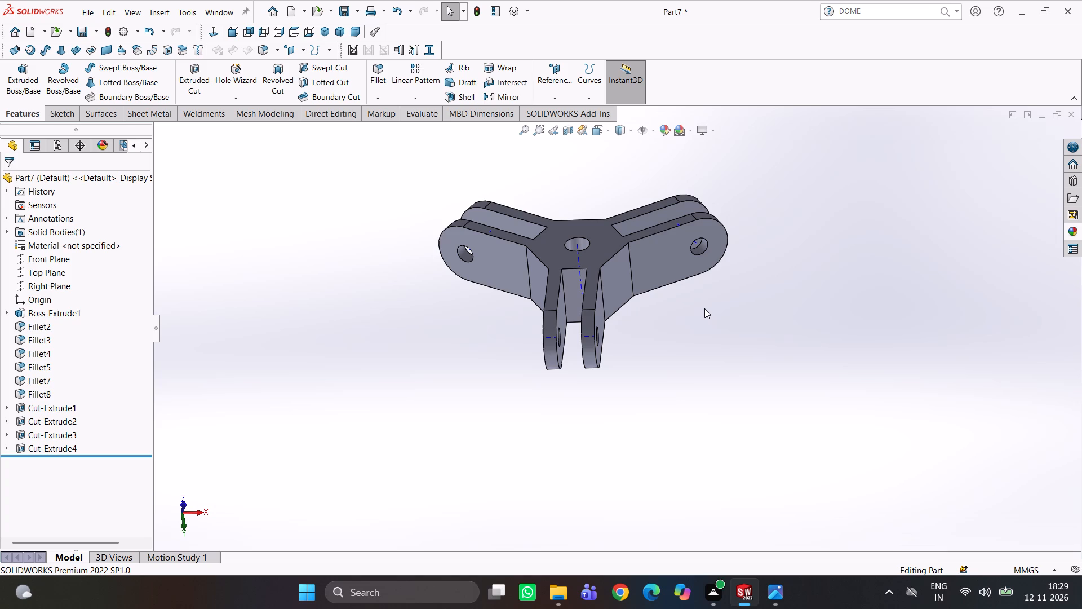
scroll(697, 304, up, 1)
middle_drag(697, 312, 704, 361)
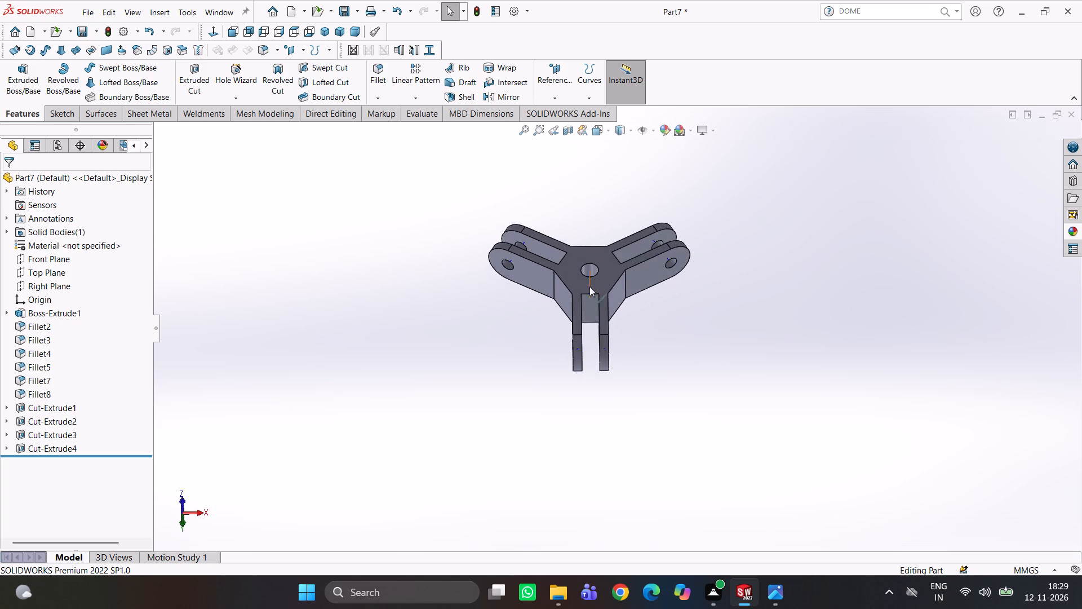
scroll(589, 286, down, 4)
middle_drag(600, 295, 611, 356)
click(591, 189)
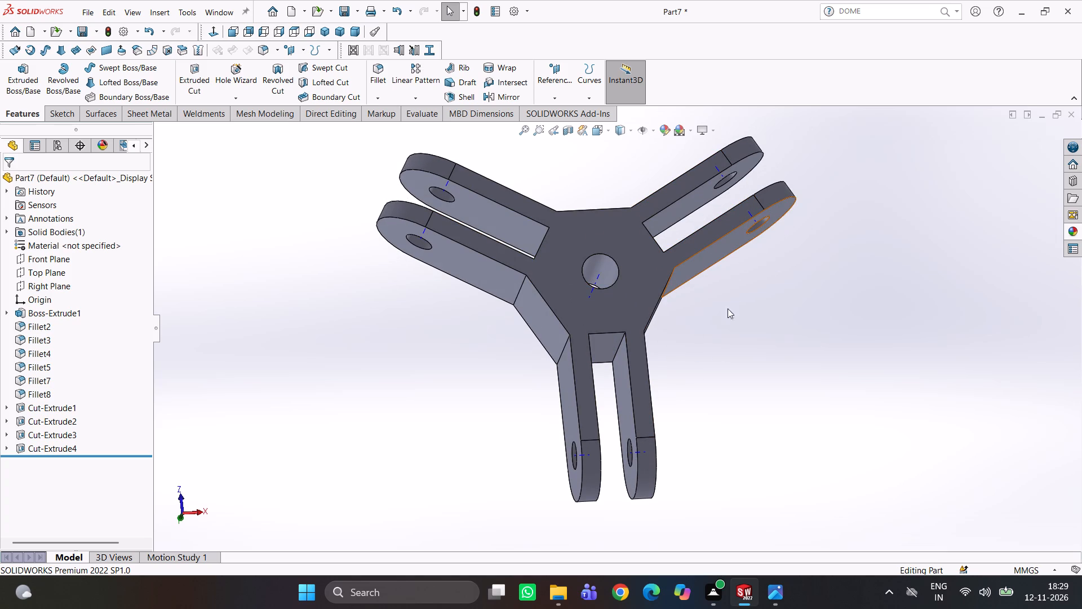
middle_drag(755, 292, 740, 336)
scroll(740, 336, down, 1)
scroll(704, 286, down, 1)
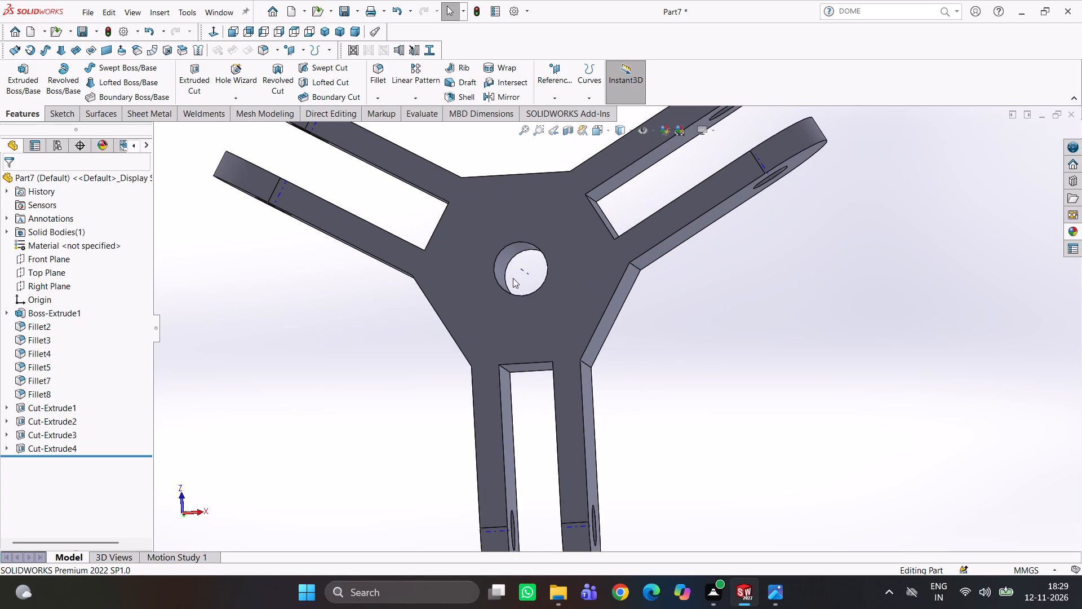
middle_drag(517, 274, 524, 278)
scroll(538, 269, down, 4)
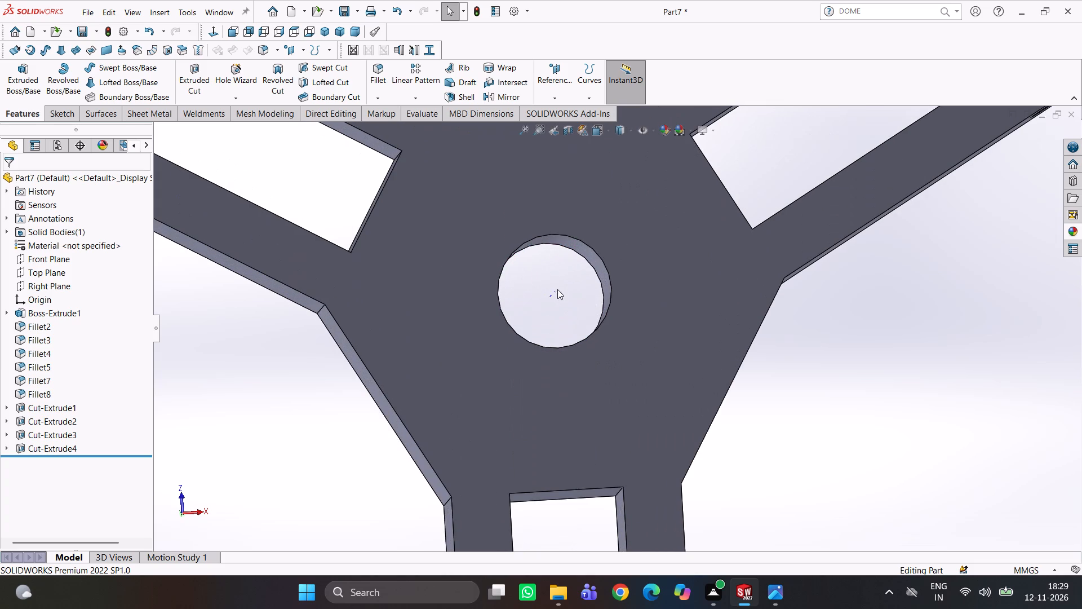
middle_drag(903, 373, 881, 281)
scroll(867, 298, up, 3)
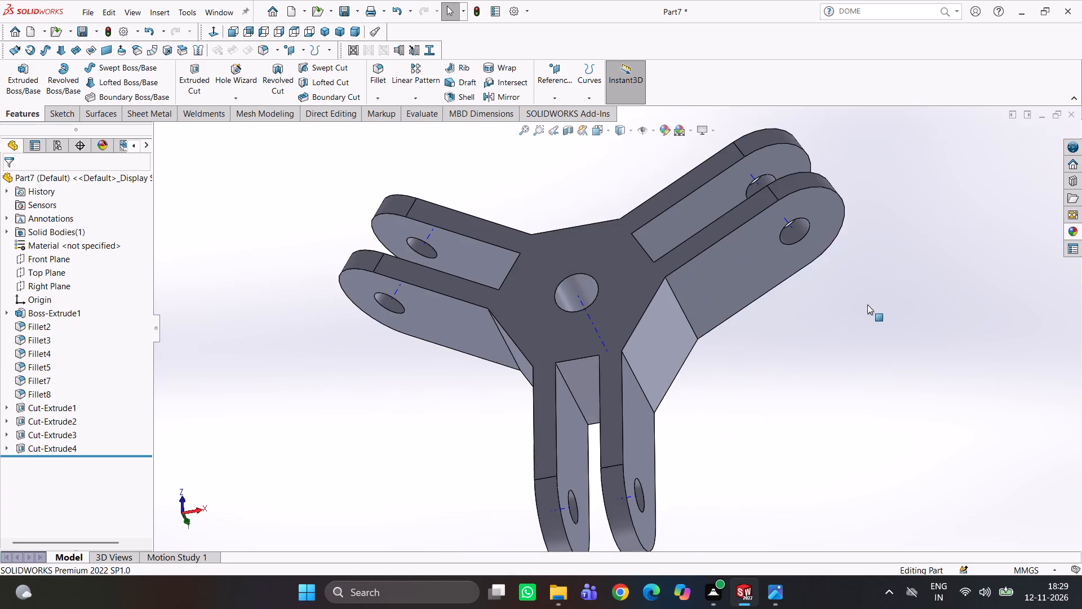
scroll(867, 304, up, 3)
middle_drag(868, 324, 894, 285)
click(798, 334)
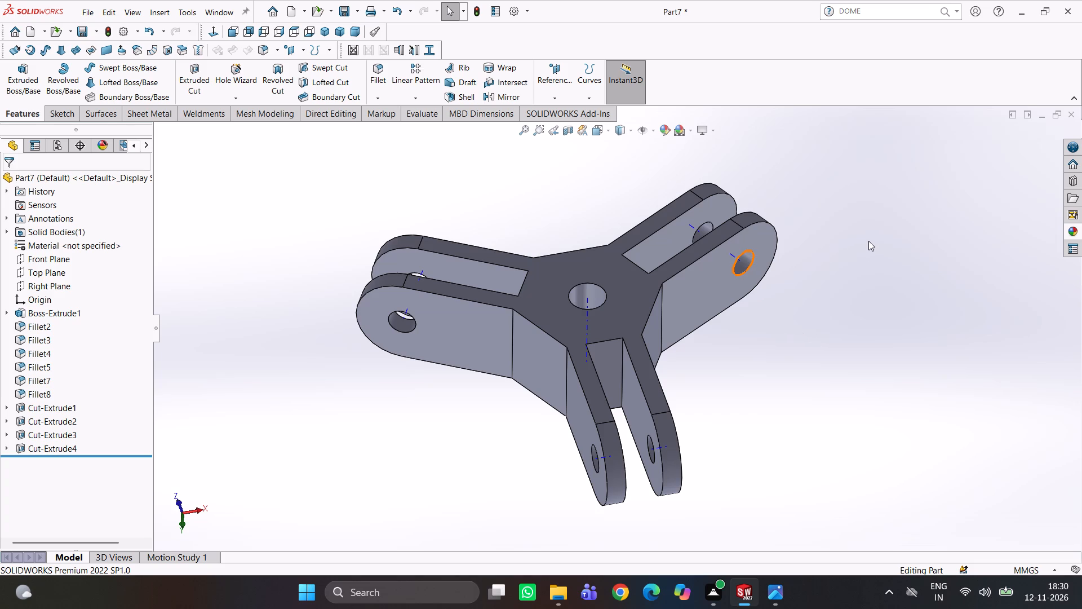
Examine the bracket's opposite side from several angles, checking the hub hole, the prong slots and the rounded arm ends.
scroll(873, 279, up, 2)
middle_drag(837, 295, 748, 122)
scroll(684, 283, down, 4)
middle_drag(753, 311, 741, 324)
scroll(766, 463, up, 4)
middle_drag(750, 466, 757, 339)
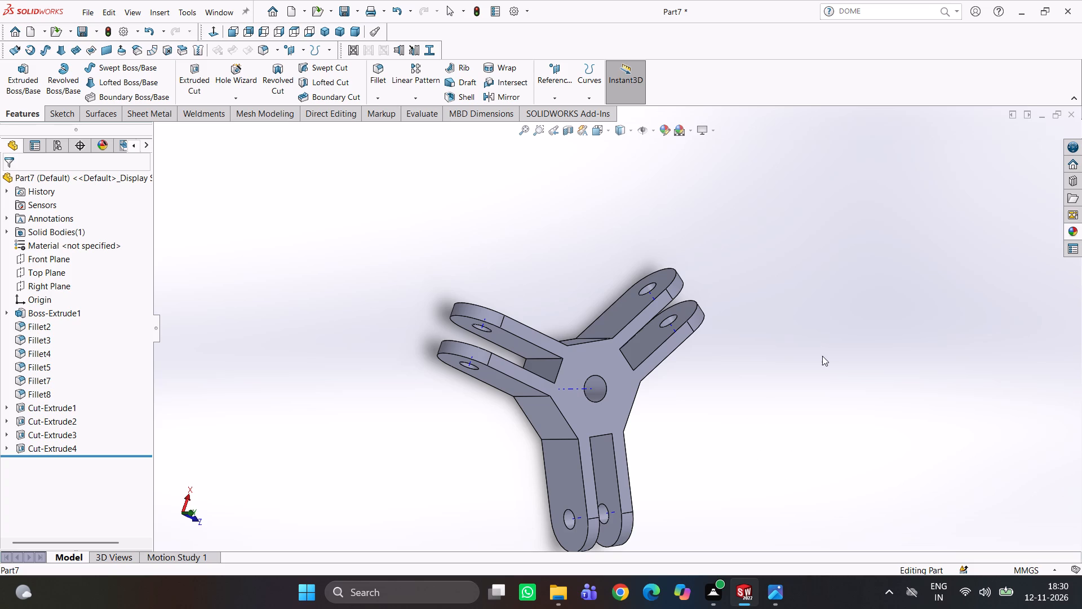
scroll(711, 393, up, 3)
middle_drag(693, 409, 722, 369)
scroll(693, 409, up, 1)
middle_drag(766, 358, 734, 332)
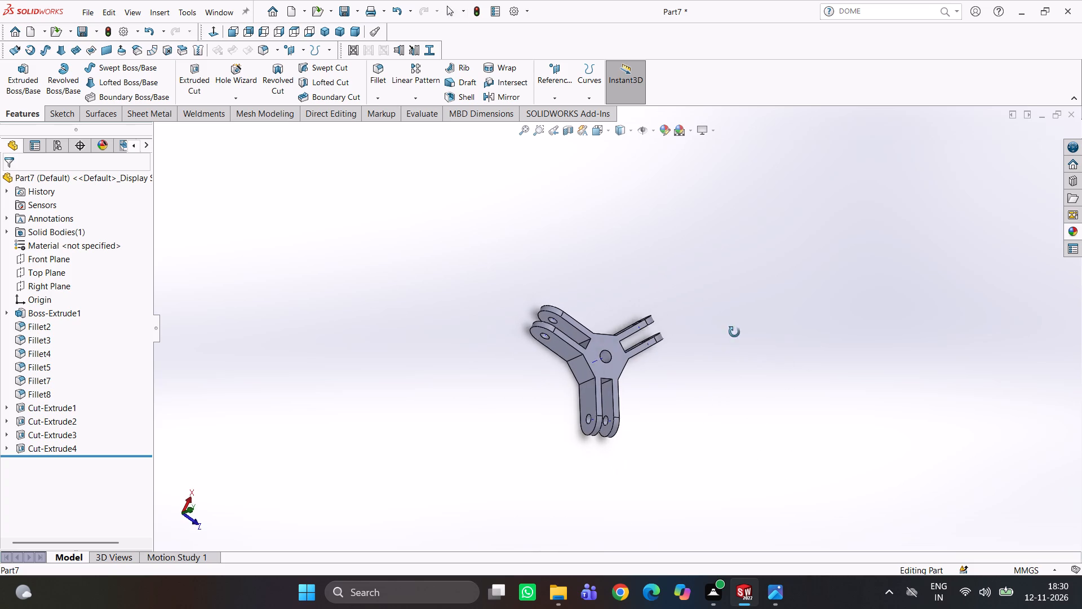
middle_drag(734, 332, 734, 339)
scroll(751, 455, down, 3)
middle_drag(728, 446, 662, 443)
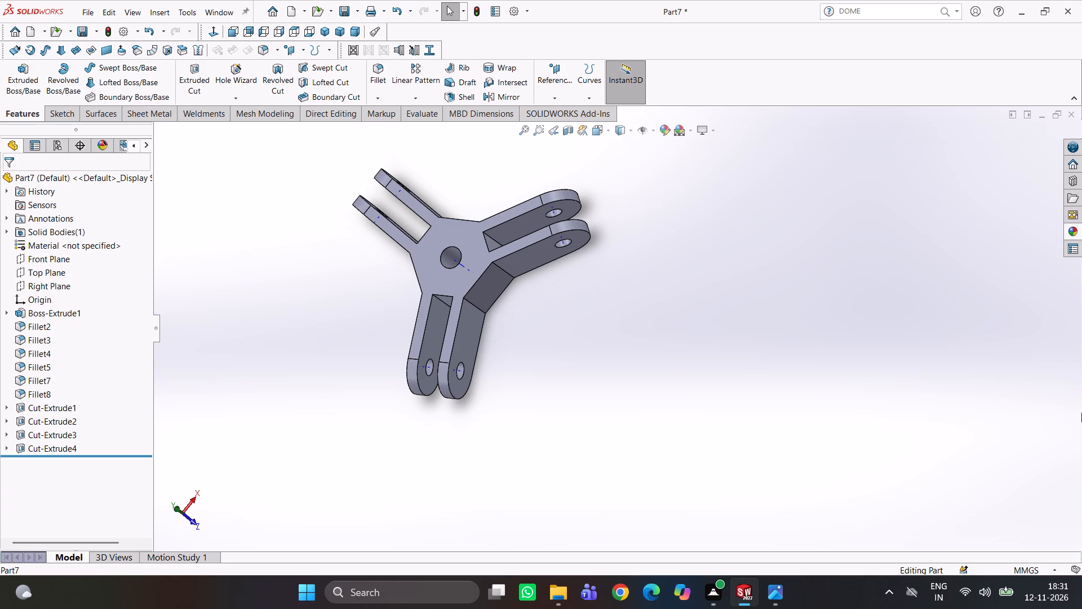
scroll(519, 347, up, 2)
middle_drag(631, 352, 699, 348)
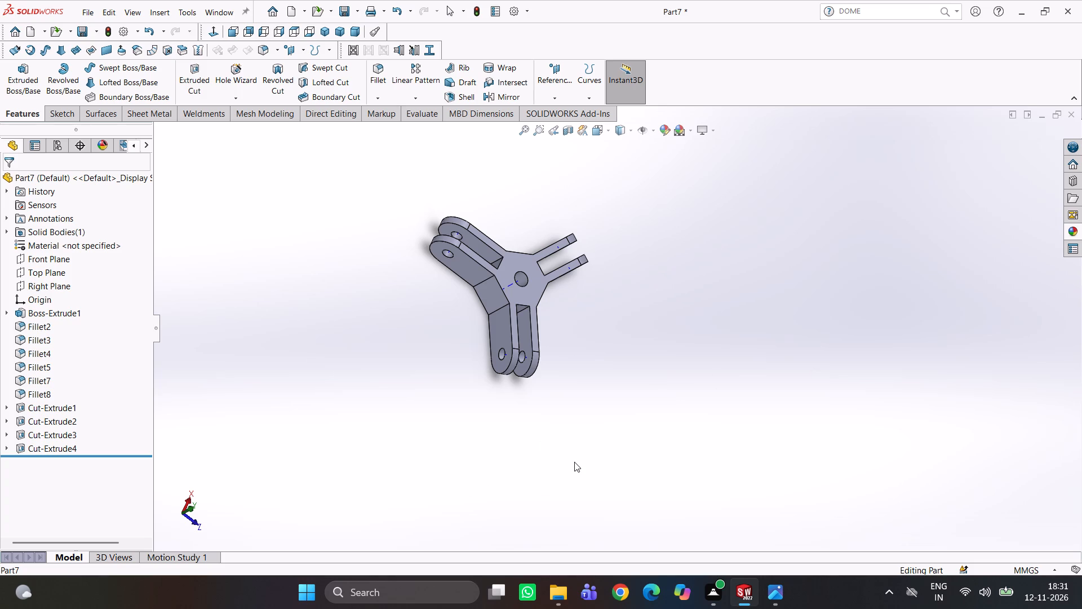
middle_drag(637, 332, 579, 326)
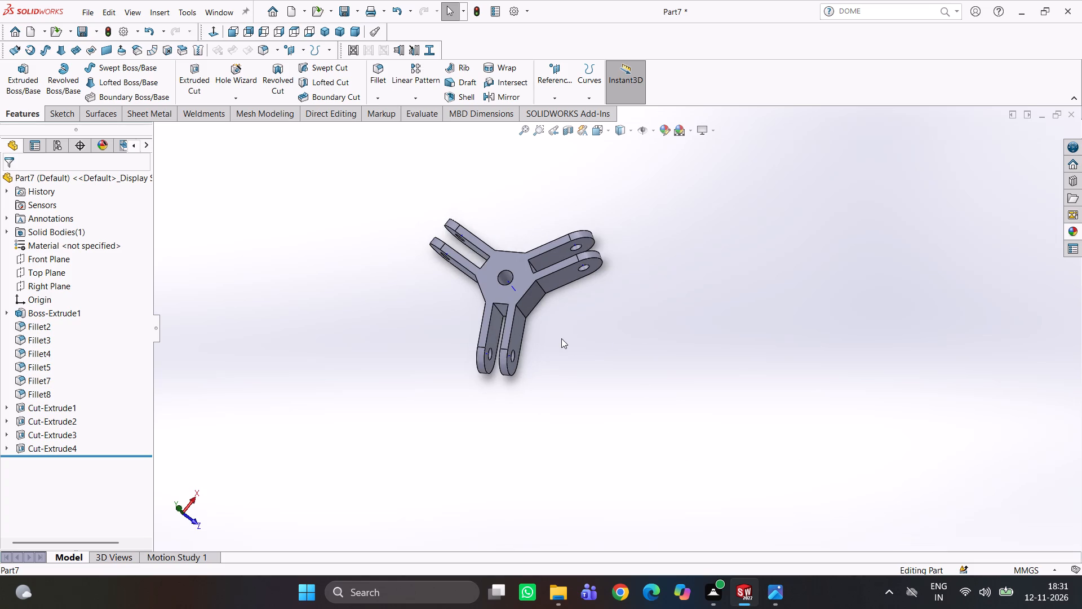
scroll(561, 338, down, 3)
middle_drag(601, 338, 536, 343)
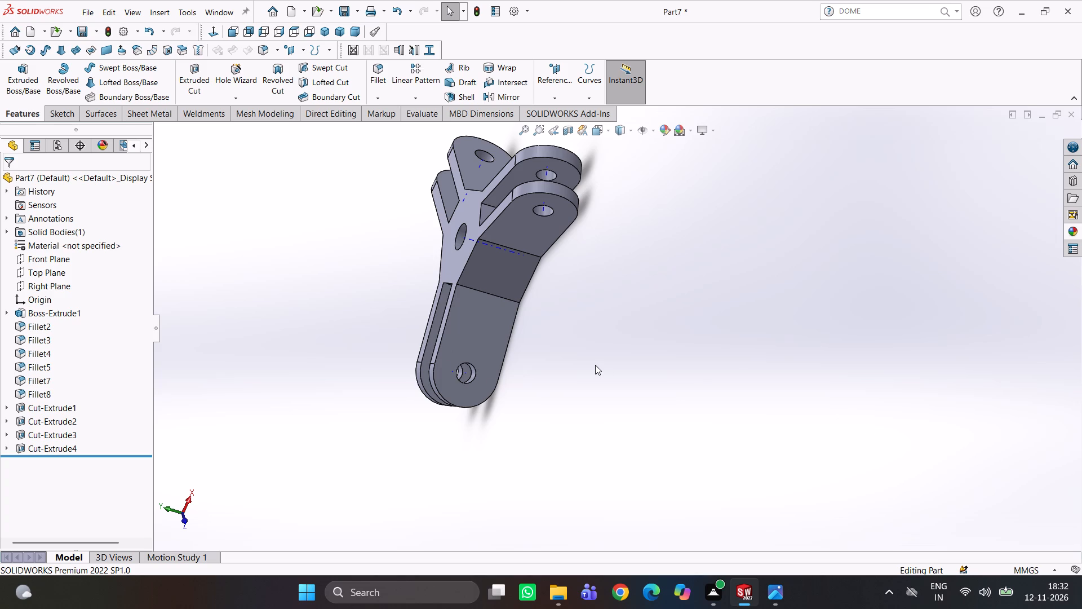
scroll(595, 365, up, 2)
middle_drag(595, 365, 676, 358)
scroll(582, 329, down, 1)
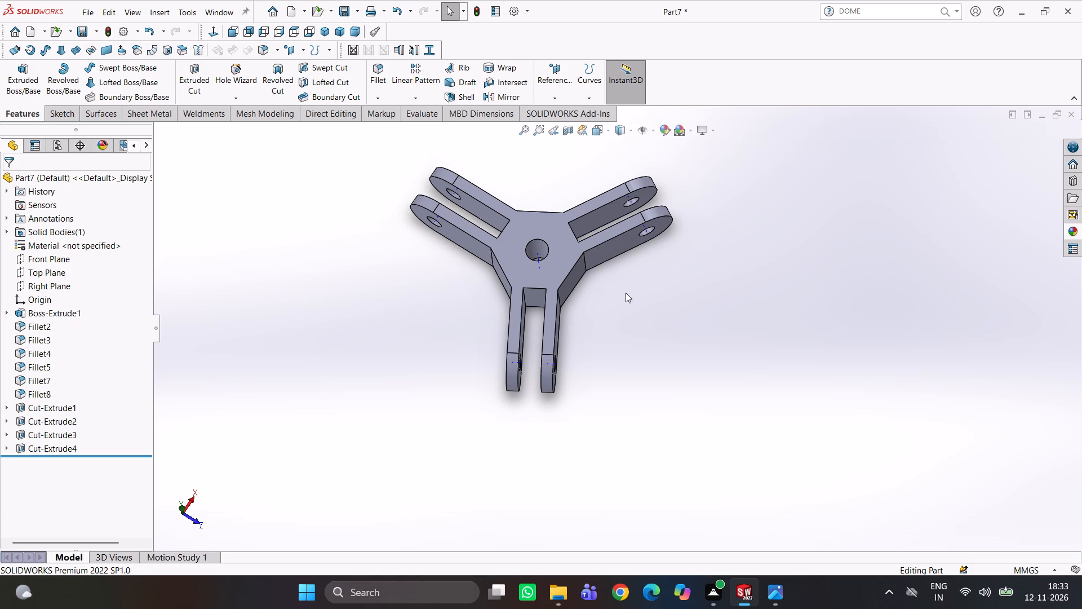
scroll(645, 285, up, 1)
middle_drag(636, 285, 629, 366)
scroll(571, 303, down, 3)
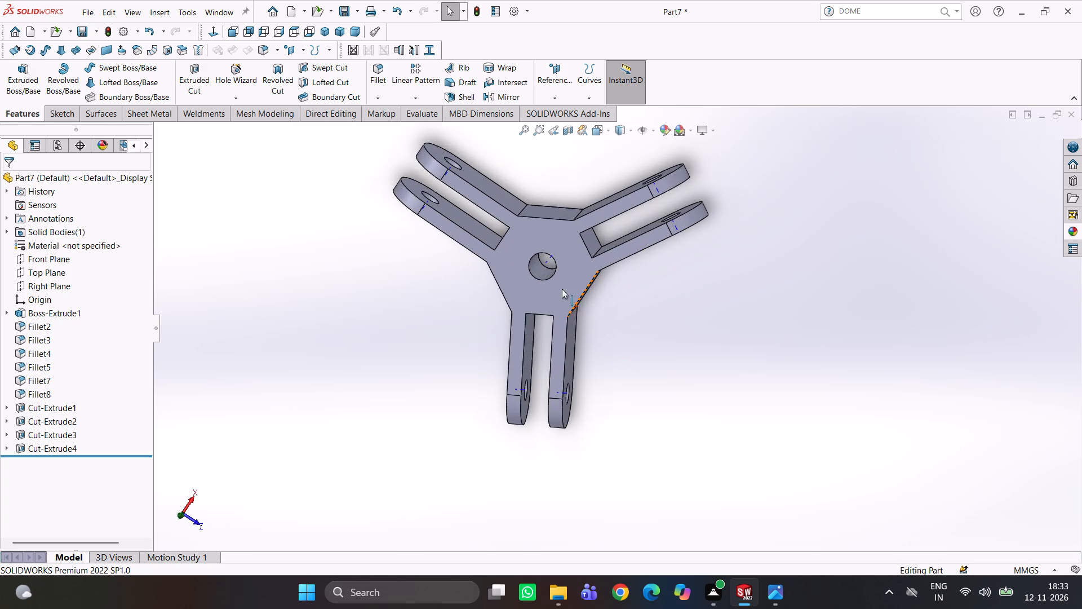
middle_drag(562, 289, 573, 265)
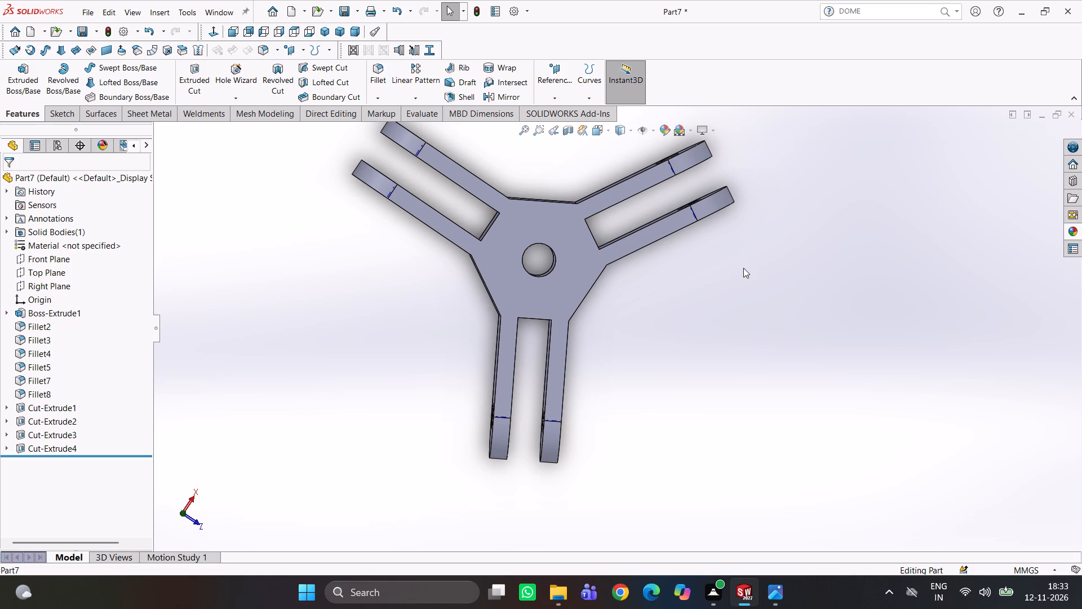
scroll(743, 268, up, 5)
middle_drag(664, 327, 672, 261)
scroll(649, 356, down, 2)
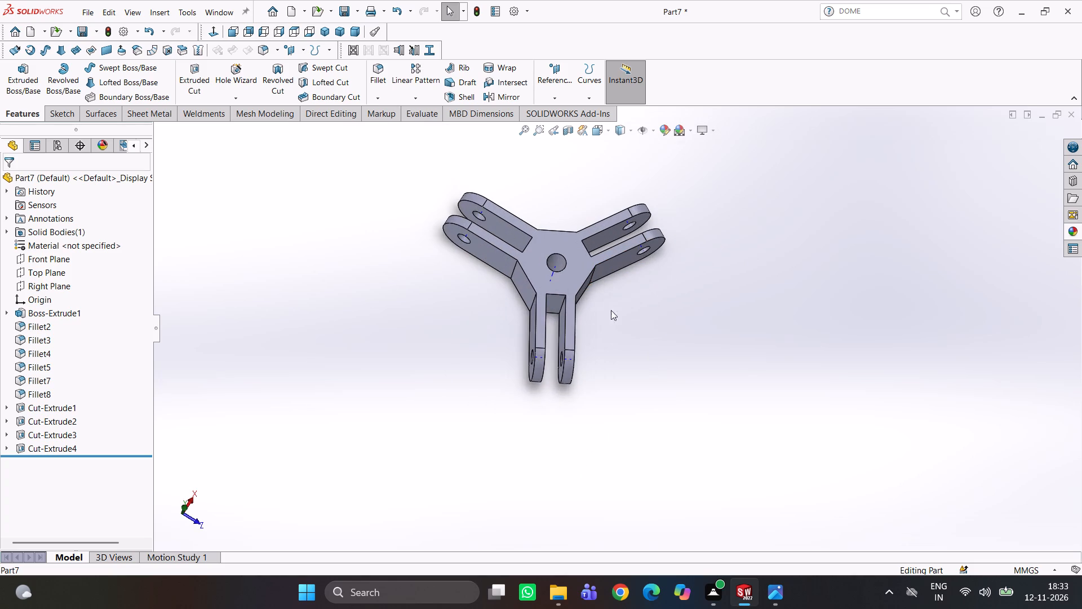
middle_drag(584, 295, 575, 228)
scroll(561, 248, down, 3)
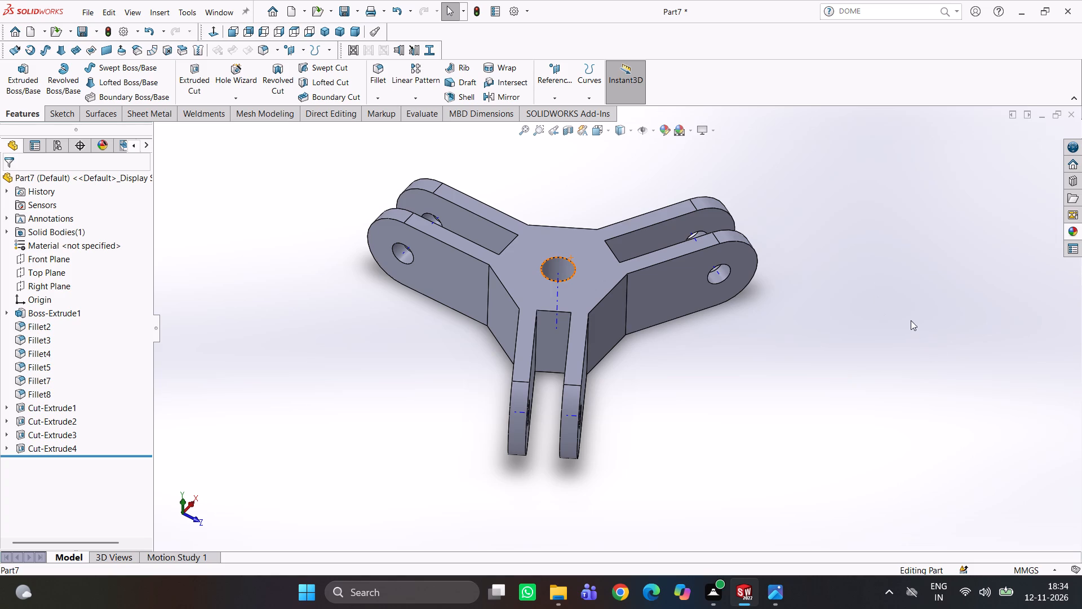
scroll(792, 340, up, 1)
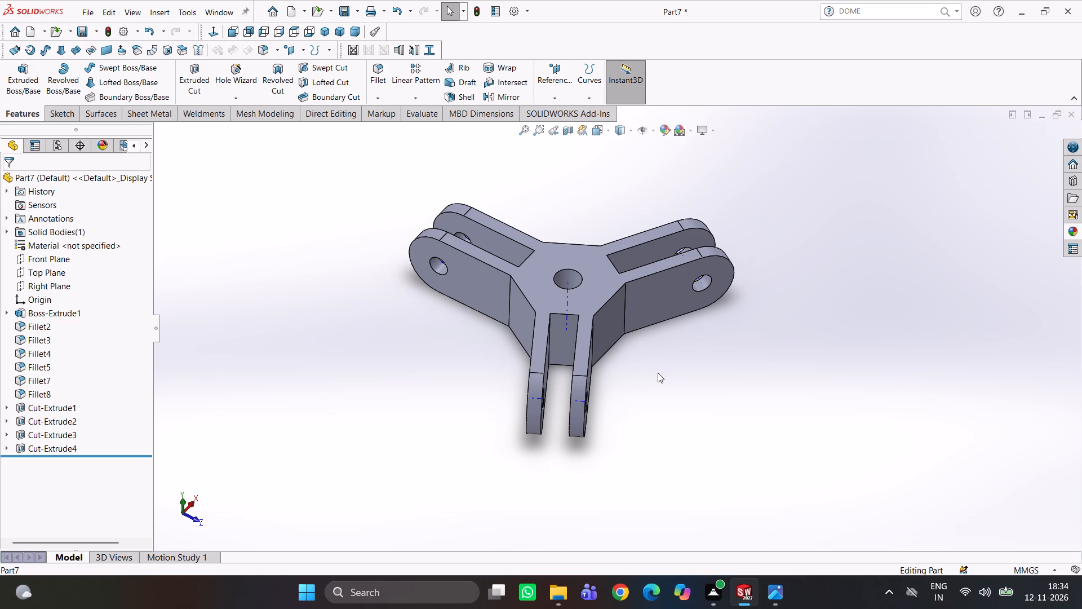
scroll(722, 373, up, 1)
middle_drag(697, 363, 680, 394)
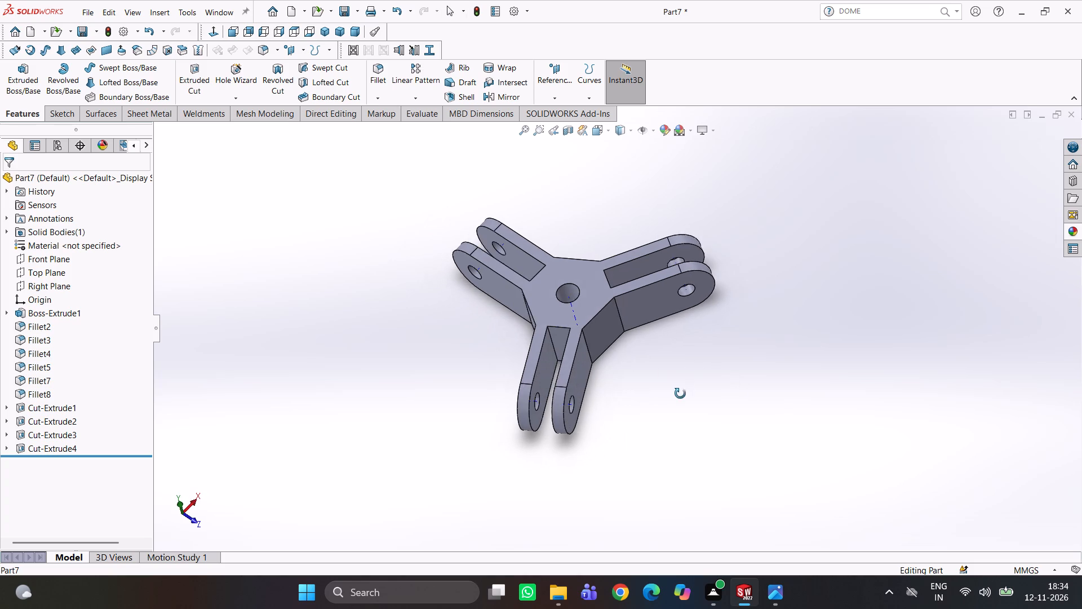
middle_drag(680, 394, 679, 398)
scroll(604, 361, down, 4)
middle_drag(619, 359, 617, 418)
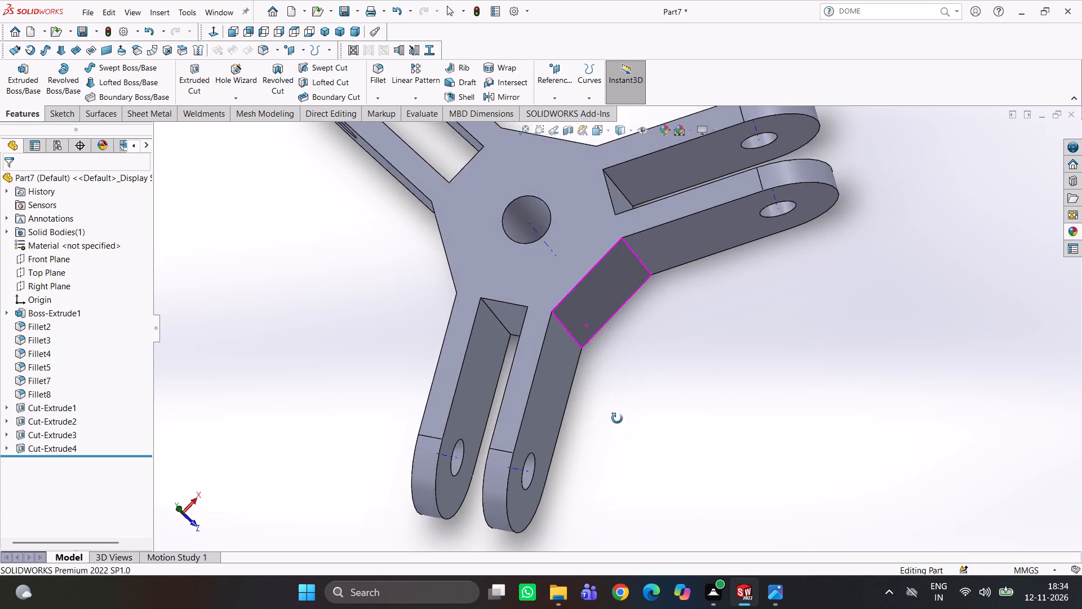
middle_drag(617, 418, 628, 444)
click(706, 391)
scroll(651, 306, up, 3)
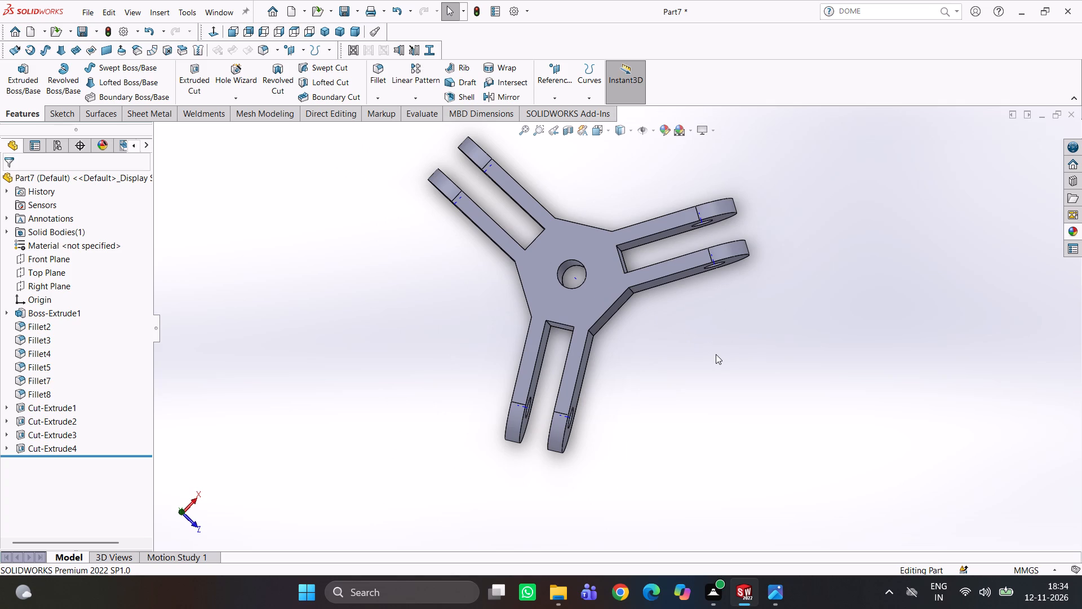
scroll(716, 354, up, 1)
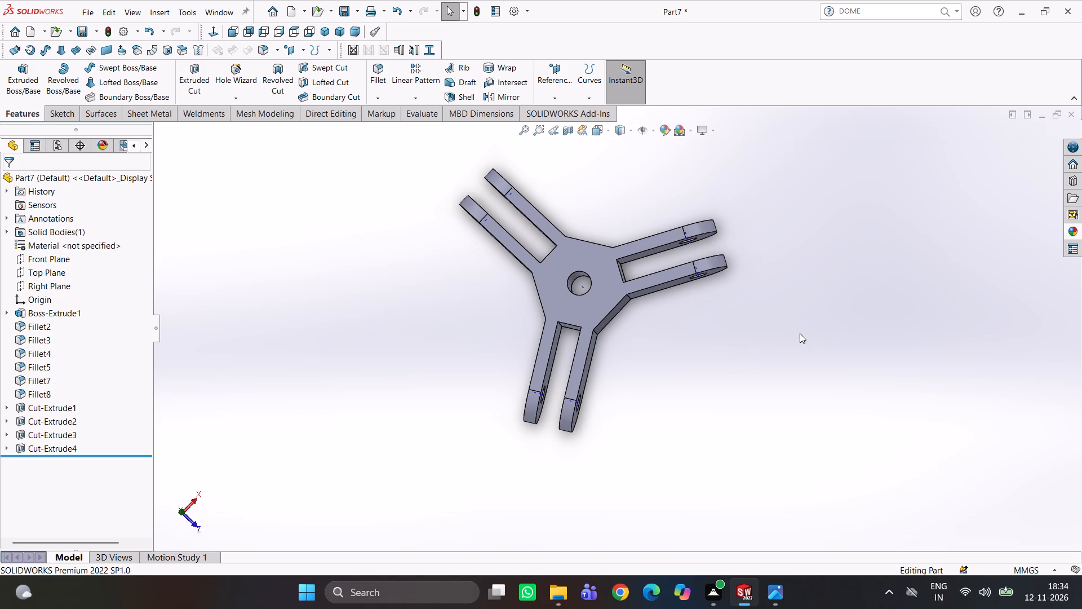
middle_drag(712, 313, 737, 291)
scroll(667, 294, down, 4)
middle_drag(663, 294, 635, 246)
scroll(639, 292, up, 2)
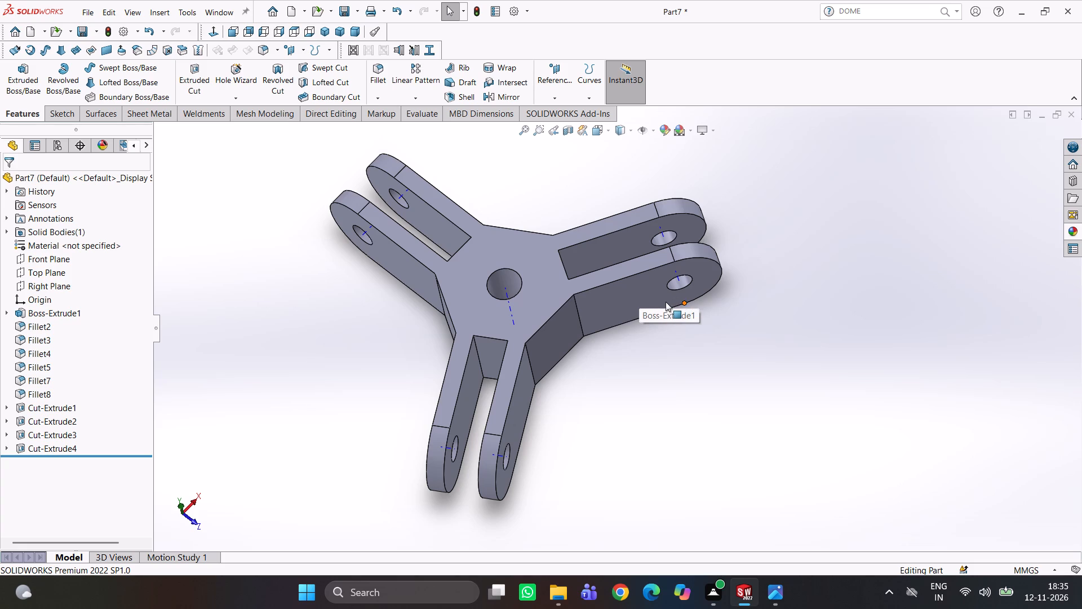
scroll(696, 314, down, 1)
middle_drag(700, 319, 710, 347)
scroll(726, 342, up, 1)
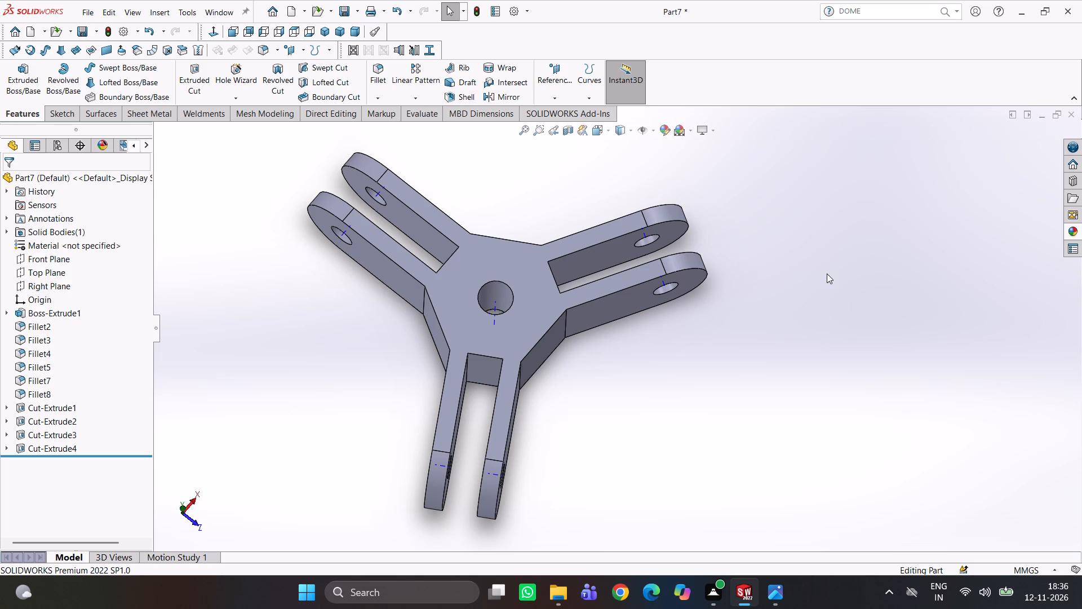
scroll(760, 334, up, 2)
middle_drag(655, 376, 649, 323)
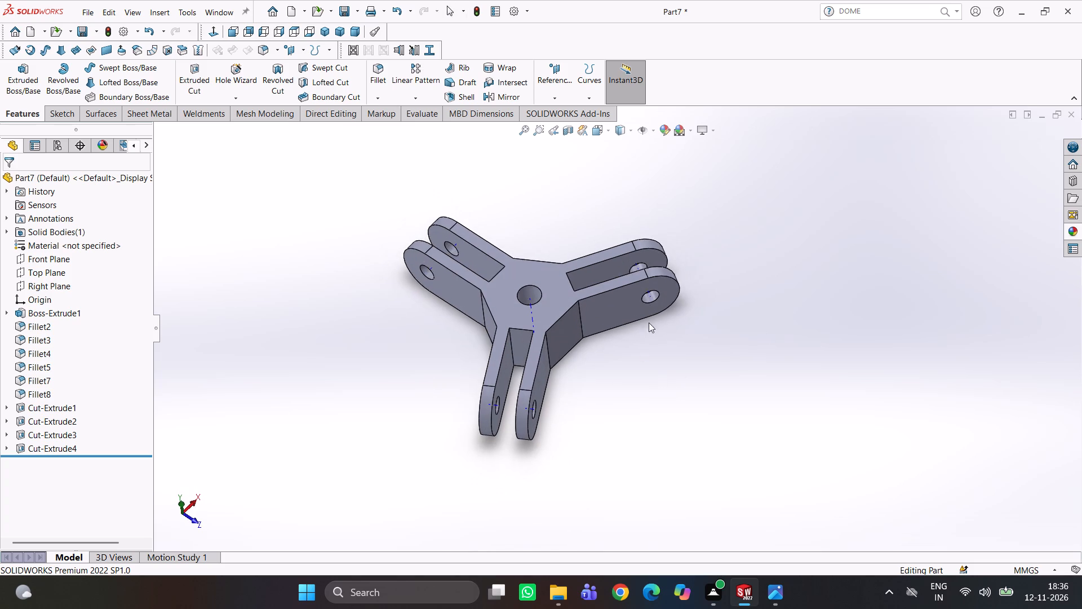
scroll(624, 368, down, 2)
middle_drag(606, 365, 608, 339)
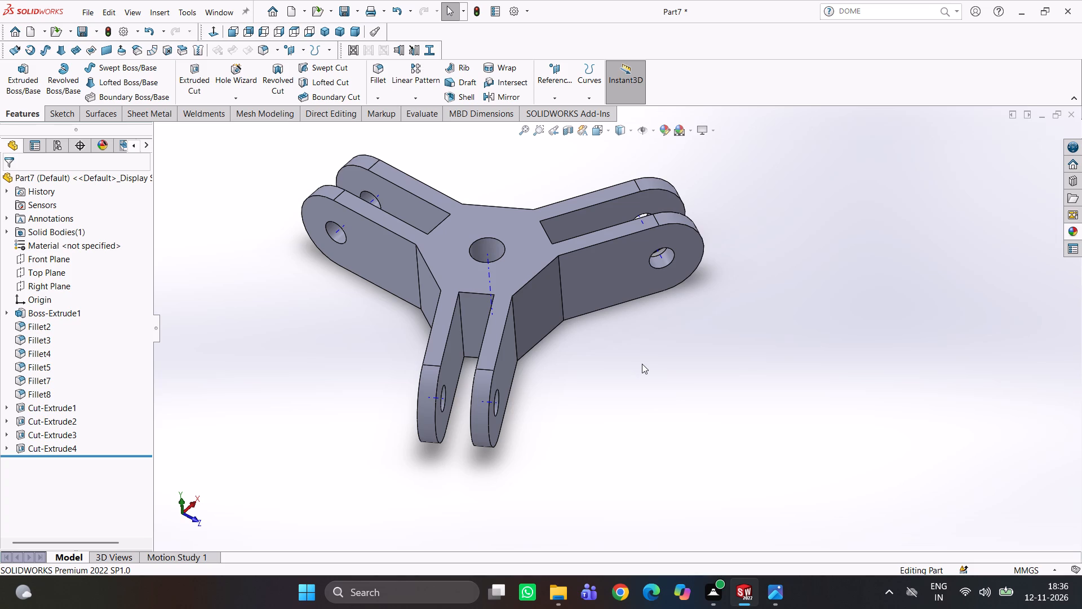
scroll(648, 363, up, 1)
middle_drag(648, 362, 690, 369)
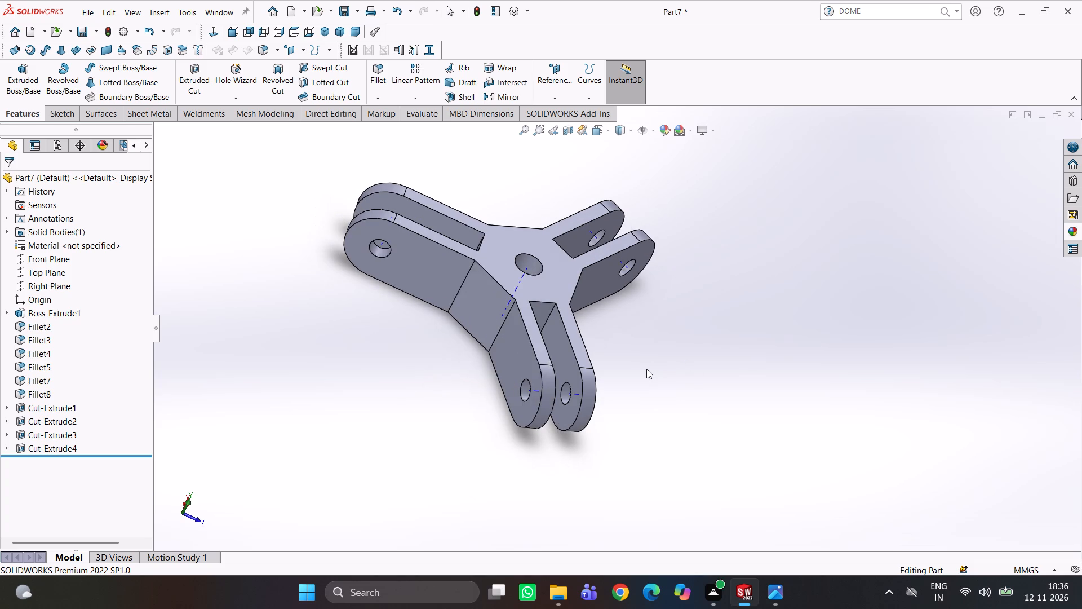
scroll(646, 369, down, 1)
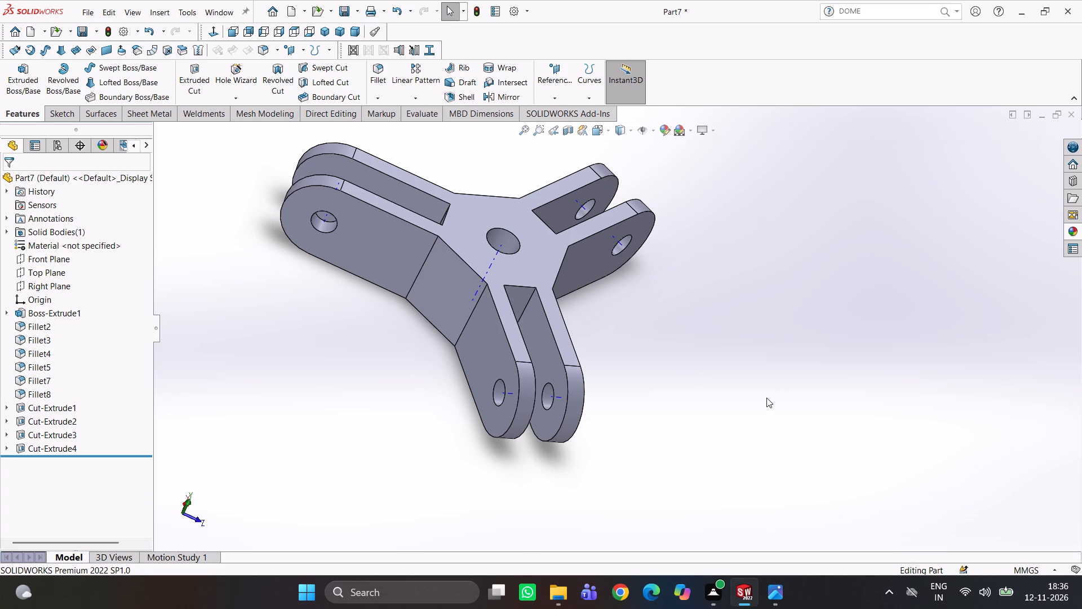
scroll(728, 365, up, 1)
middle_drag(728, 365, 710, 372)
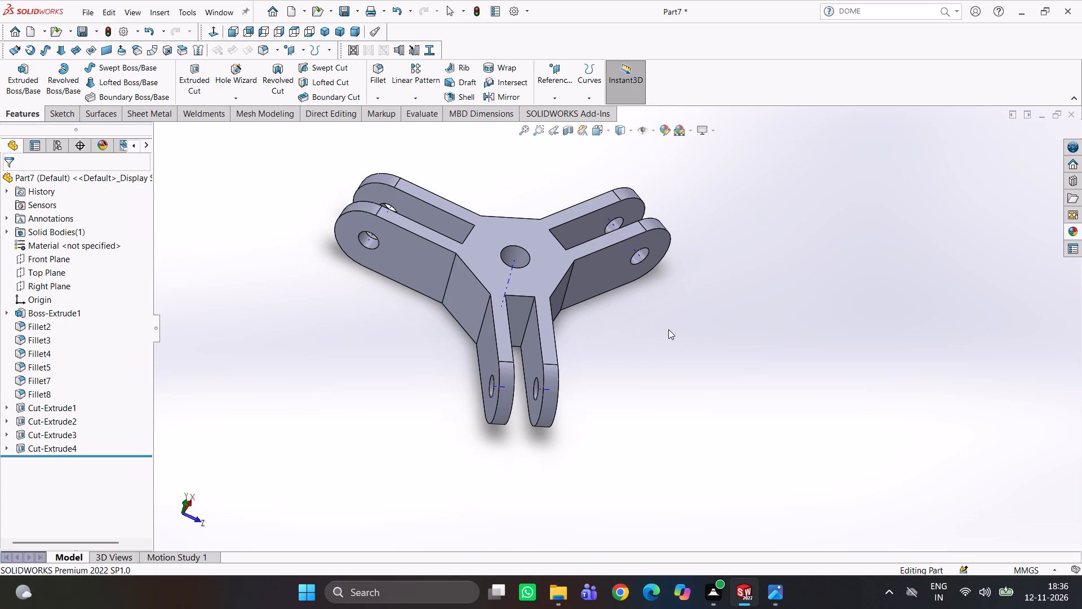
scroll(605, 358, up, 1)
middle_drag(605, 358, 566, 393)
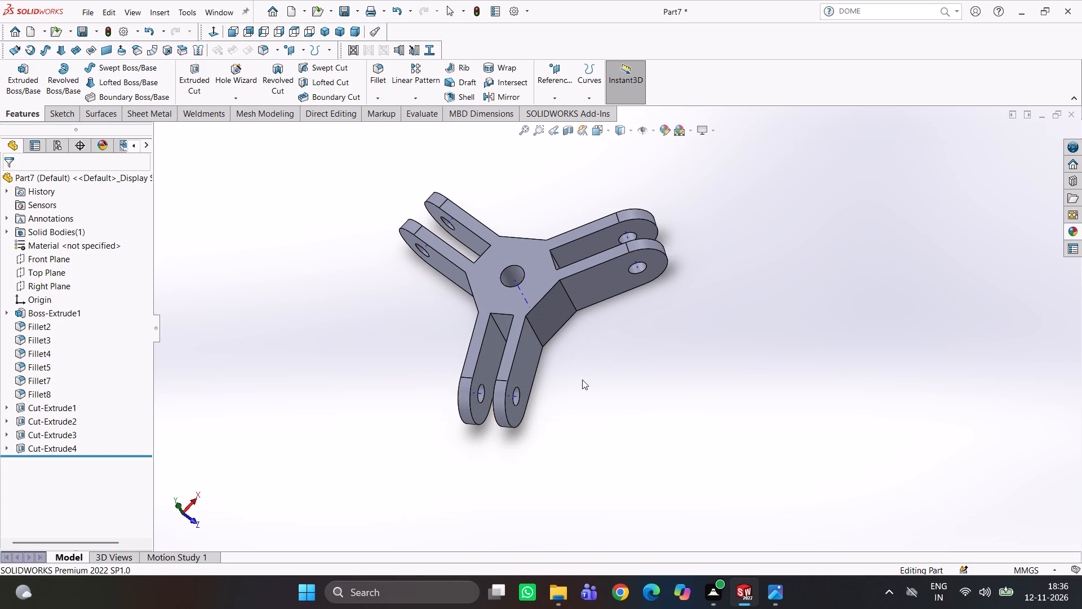
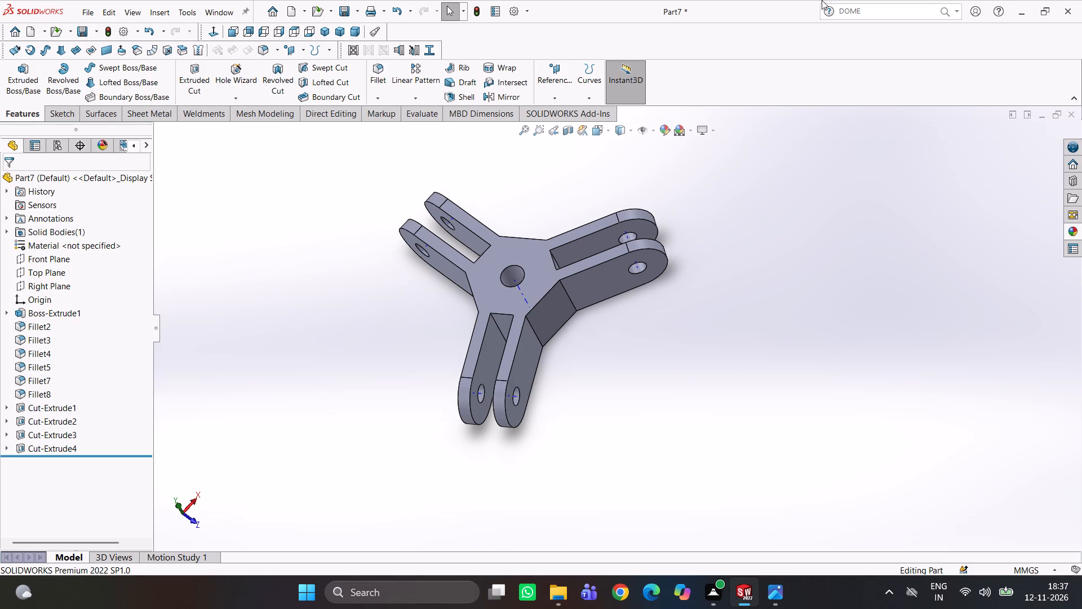
Apply an orange colour from the standard swatches to the whole bracket part.
scroll(667, 209, up, 2)
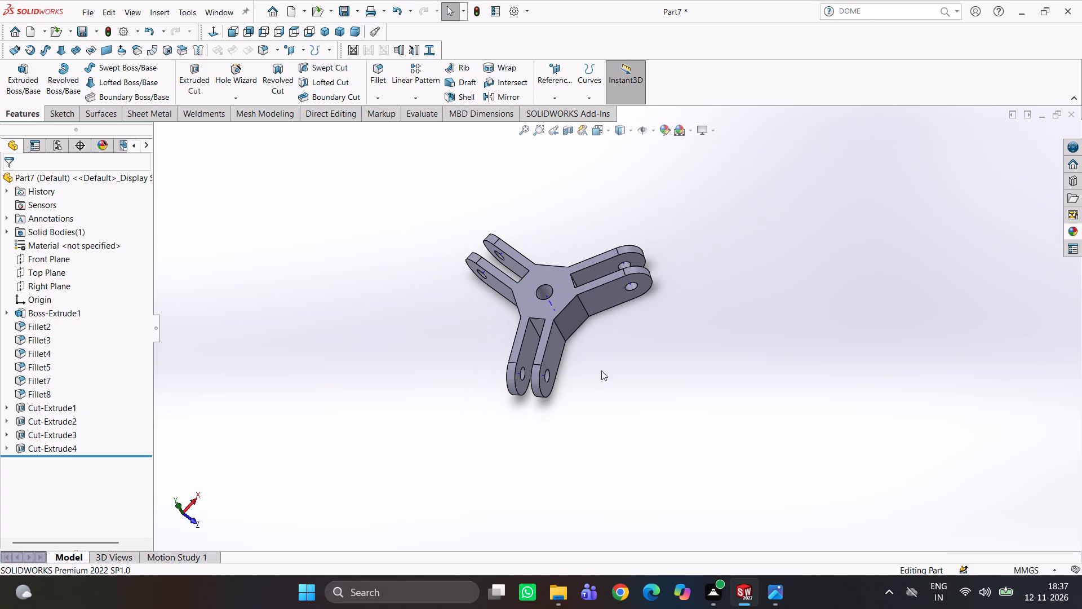
middle_drag(598, 392, 626, 332)
scroll(486, 369, down, 2)
middle_drag(526, 325, 560, 341)
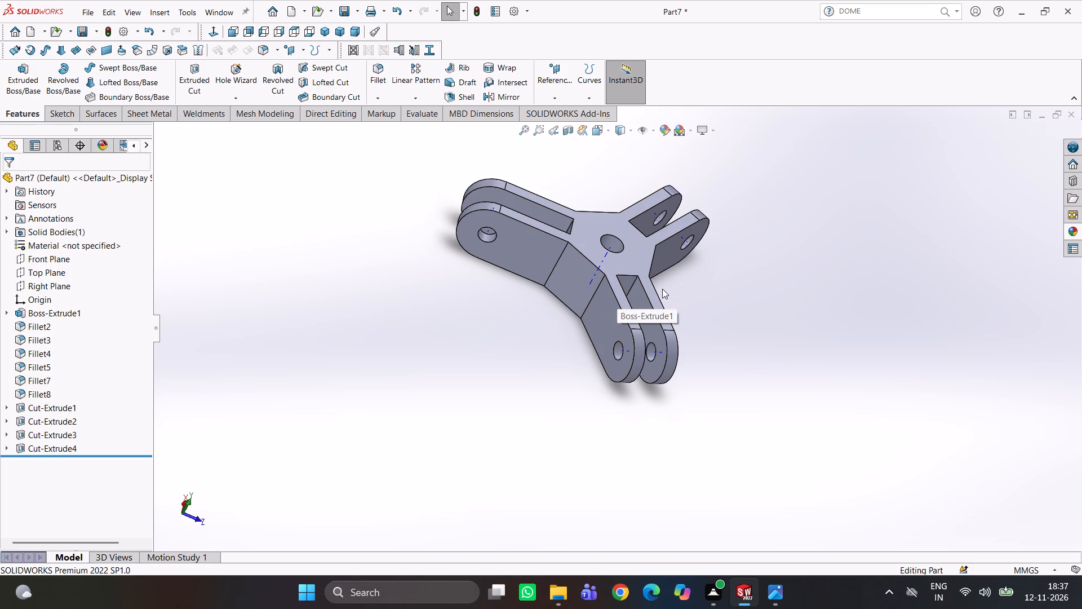
scroll(663, 288, down, 1)
middle_drag(681, 234, 664, 257)
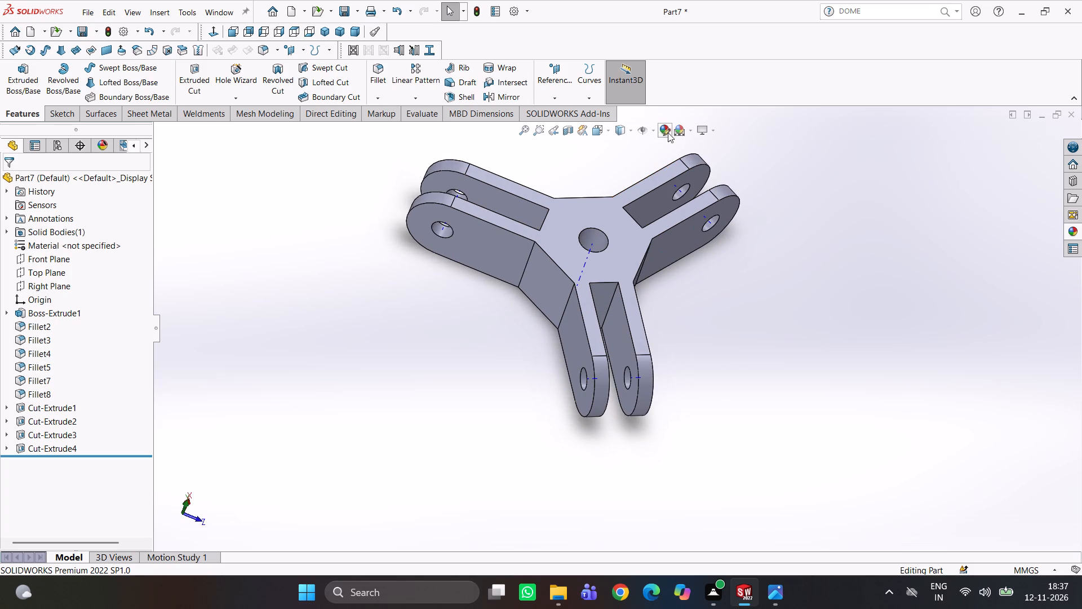
click(661, 125)
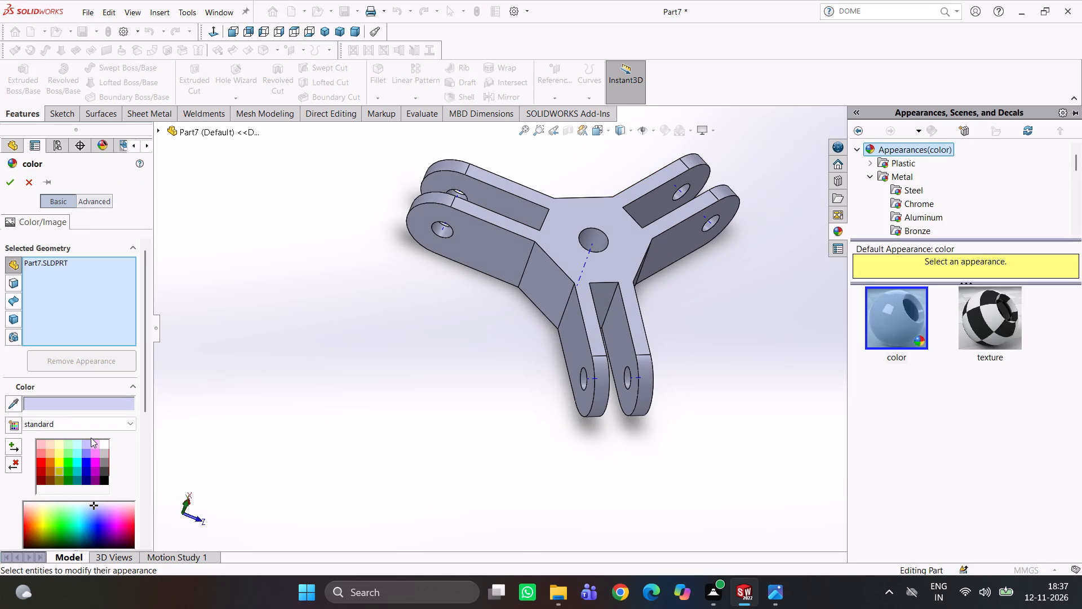
click(47, 465)
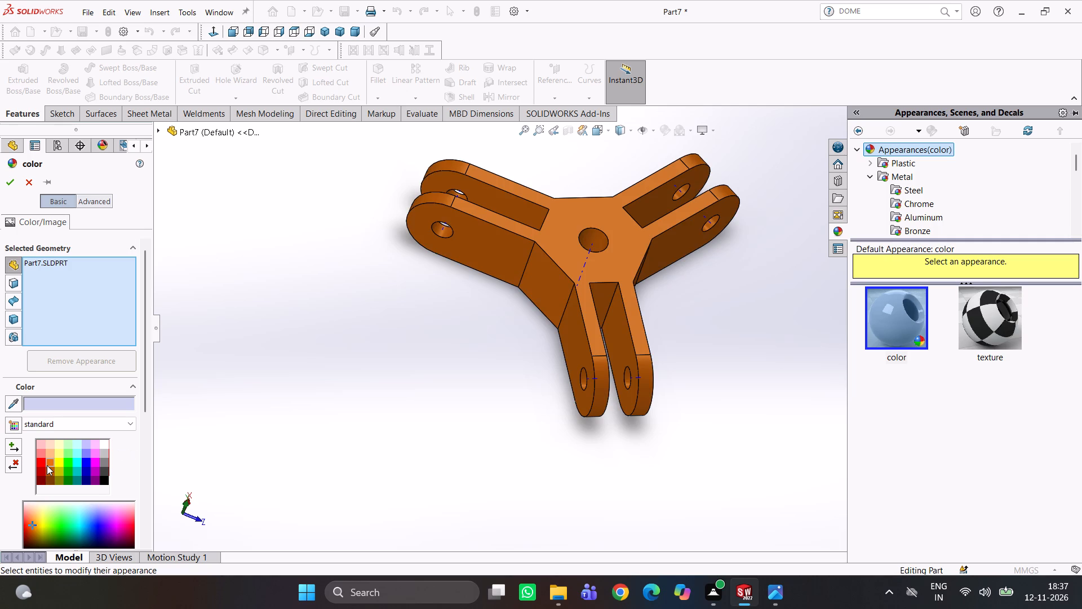
click(16, 184)
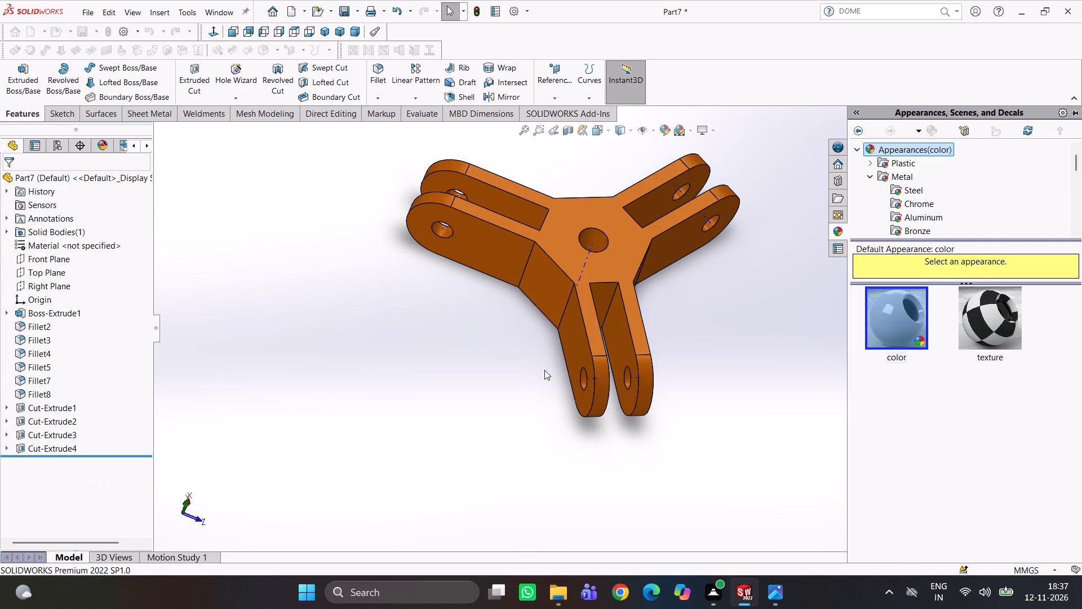
Examine the recoloured bracket from oblique angles and close up, checking the hub, its angled side faces and the prong slots.
middle_drag(643, 334, 648, 303)
scroll(672, 319, down, 1)
middle_drag(663, 325, 626, 328)
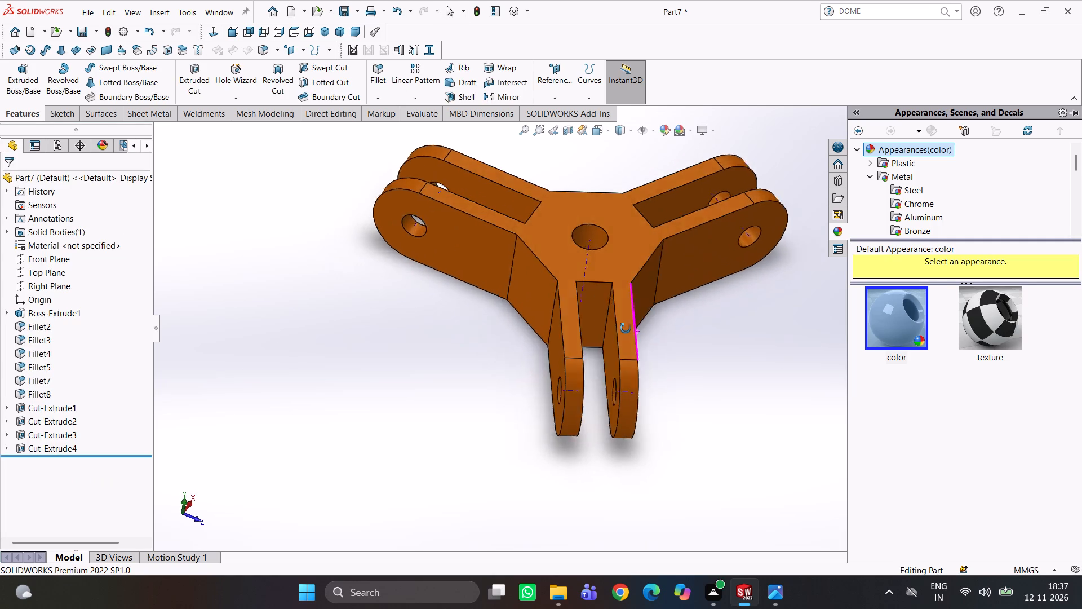
middle_drag(626, 328, 613, 324)
scroll(635, 320, down, 1)
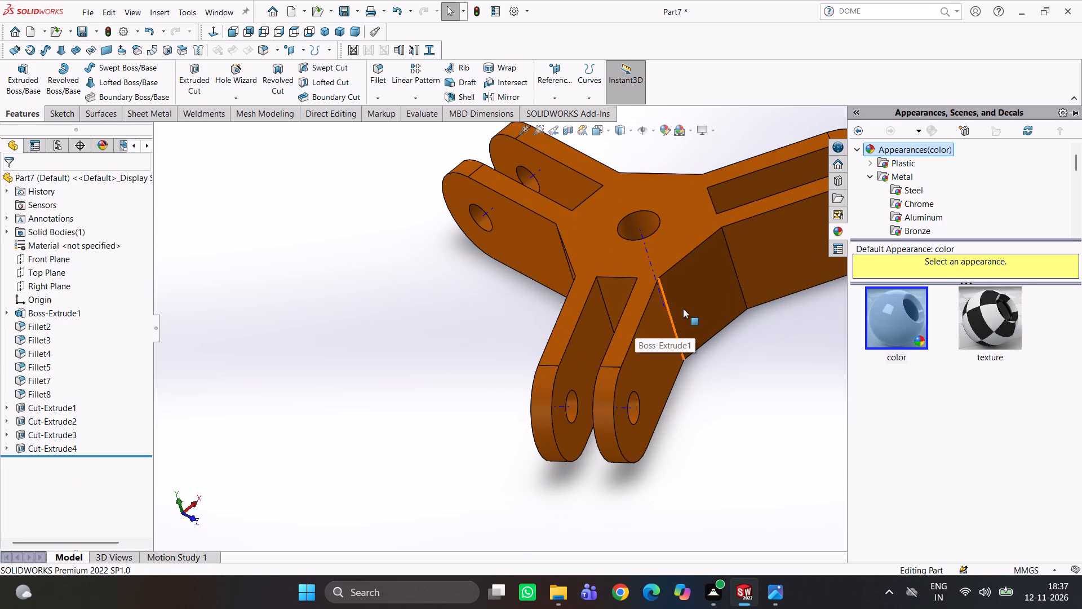
middle_drag(684, 306, 706, 381)
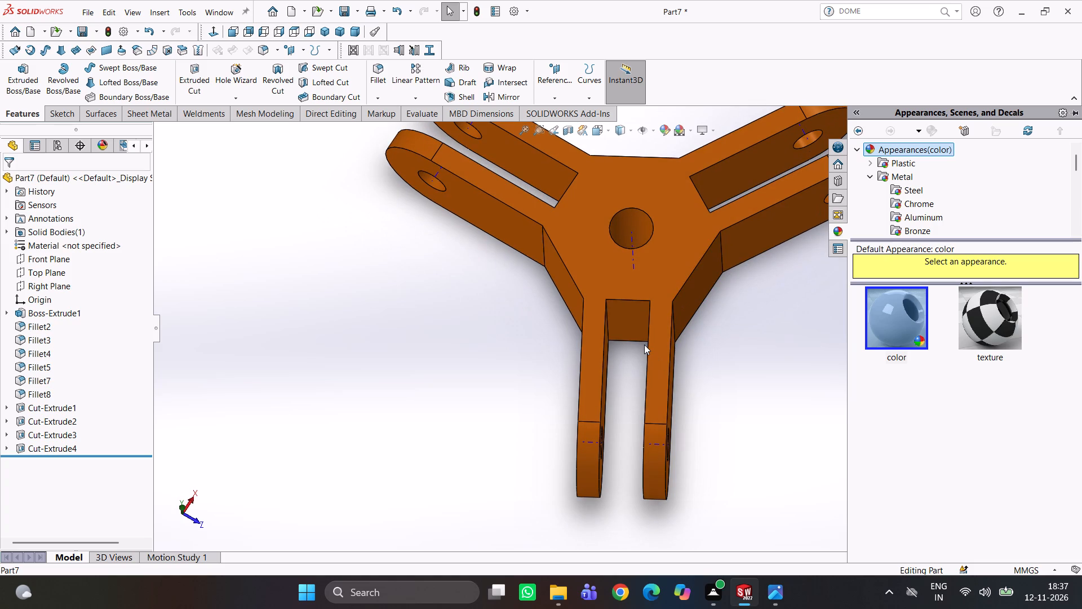
scroll(644, 345, up, 1)
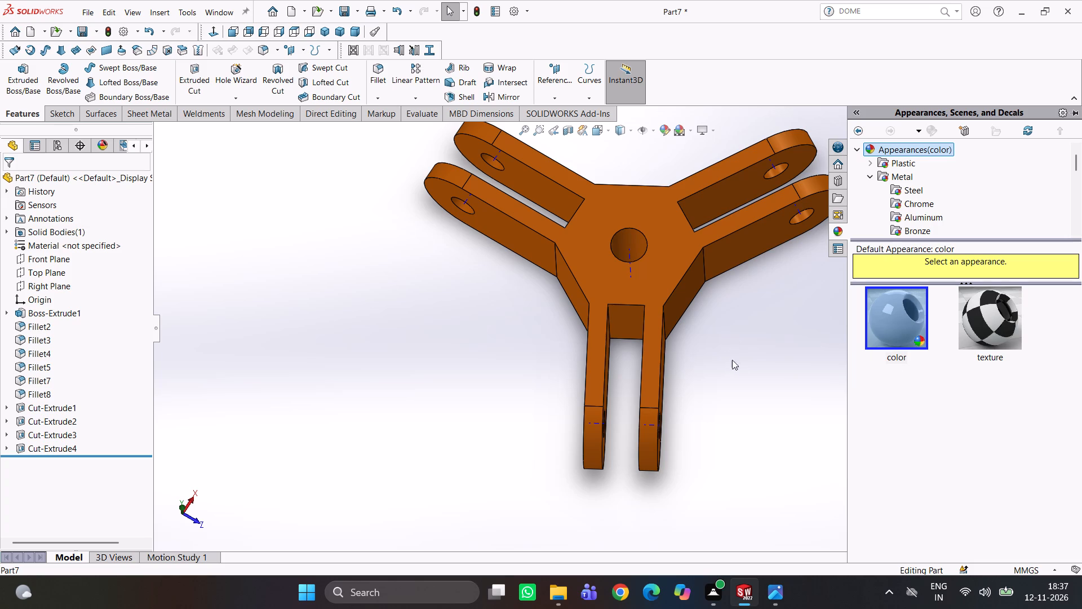
click(773, 366)
scroll(771, 366, up, 1)
middle_drag(719, 345, 742, 330)
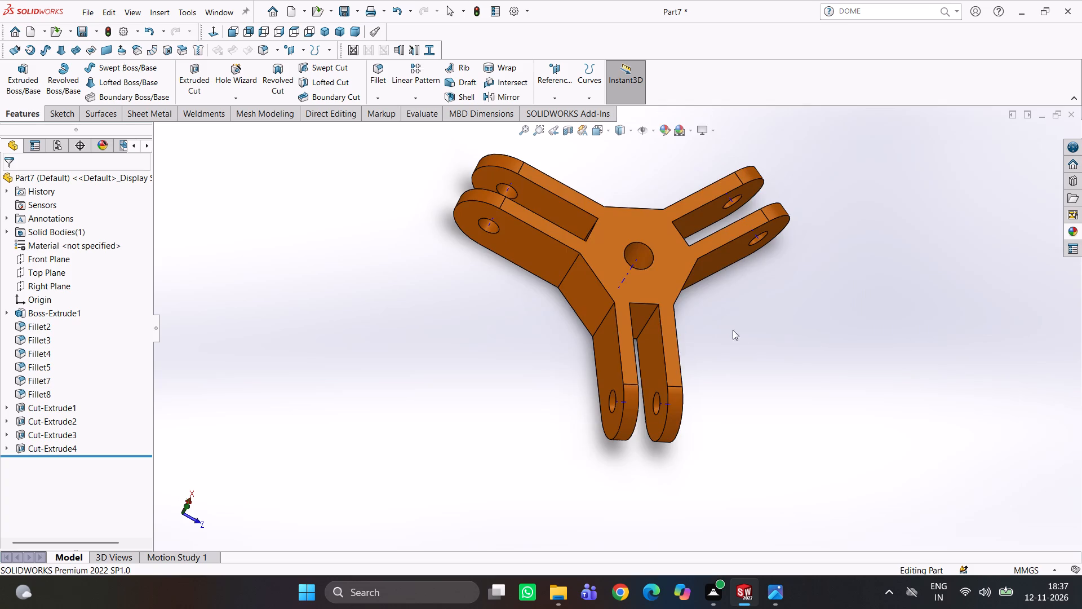
scroll(671, 318, down, 3)
middle_drag(692, 320, 640, 285)
scroll(660, 317, down, 2)
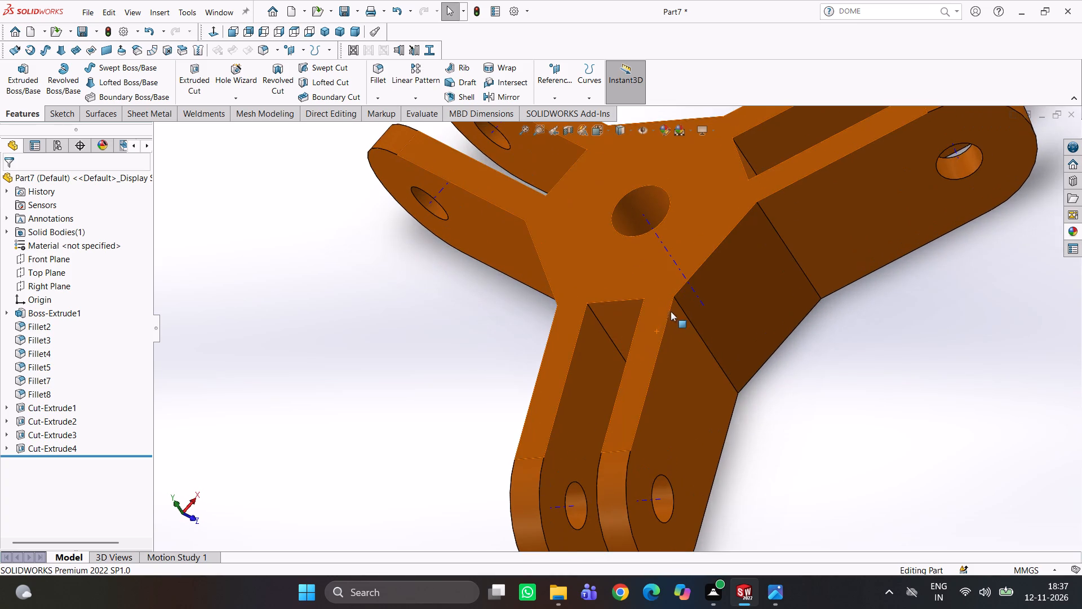
middle_drag(678, 311, 693, 333)
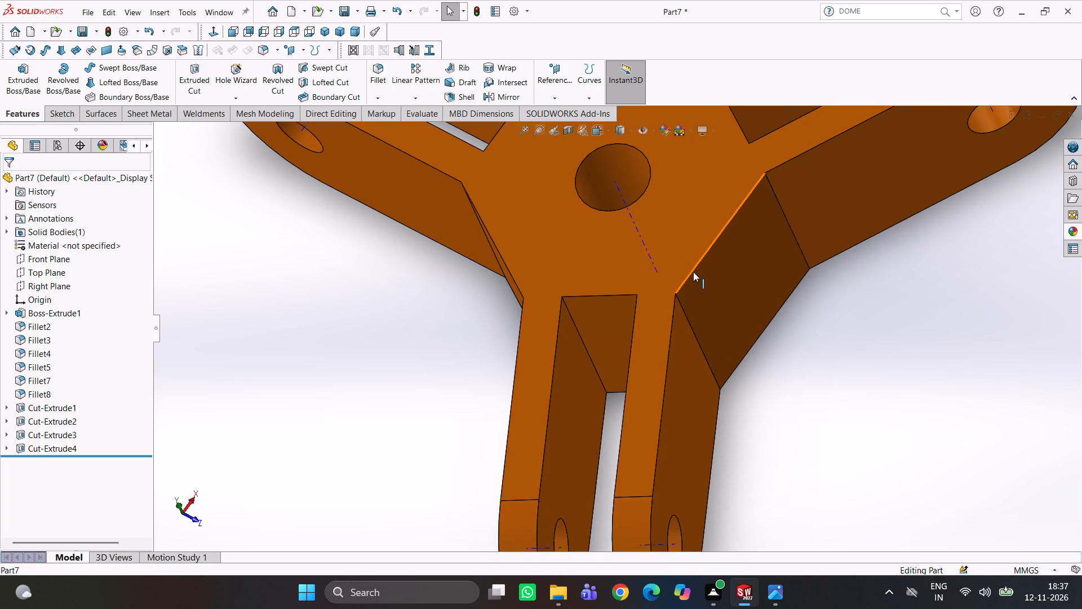
scroll(784, 314, up, 2)
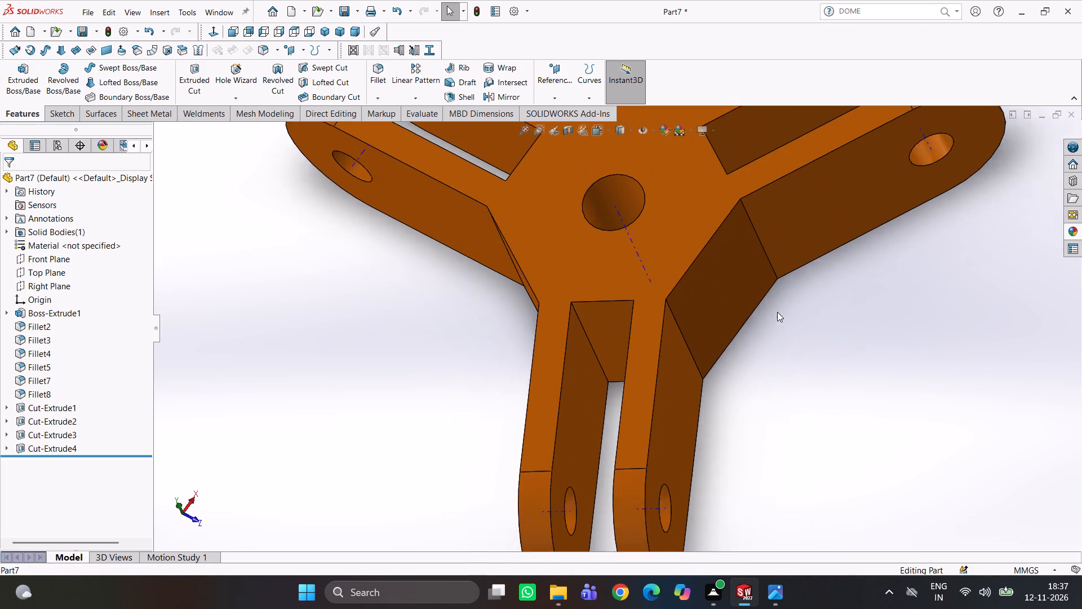
scroll(777, 312, up, 2)
middle_drag(744, 326, 758, 262)
click(729, 357)
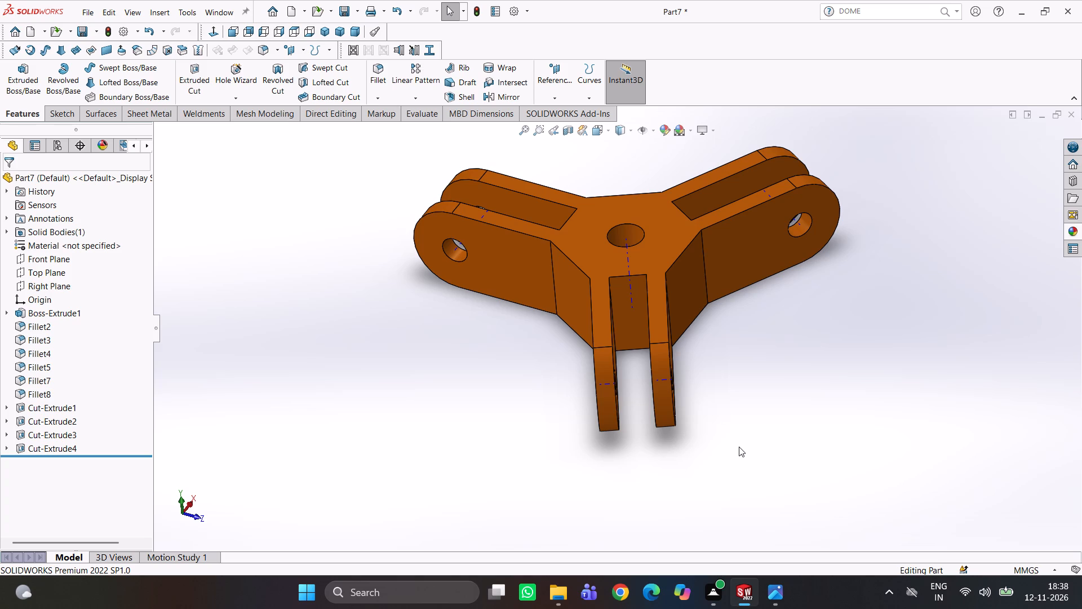
Examine the whole bracket from several oblique angles, checking the three forked arms, their holes and the central hole.
scroll(810, 405, up, 1)
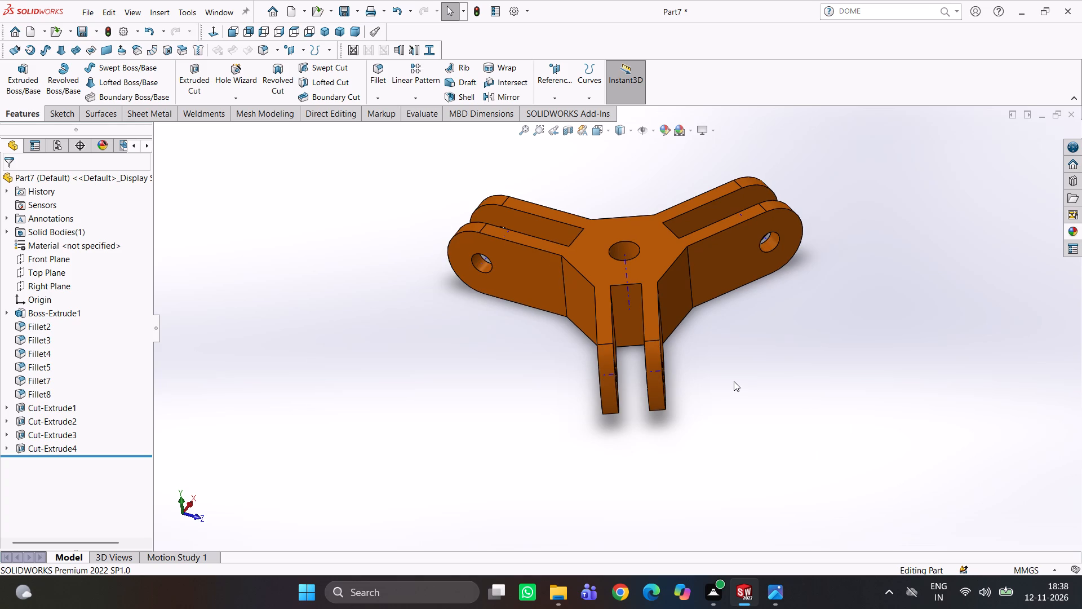
middle_click(765, 382)
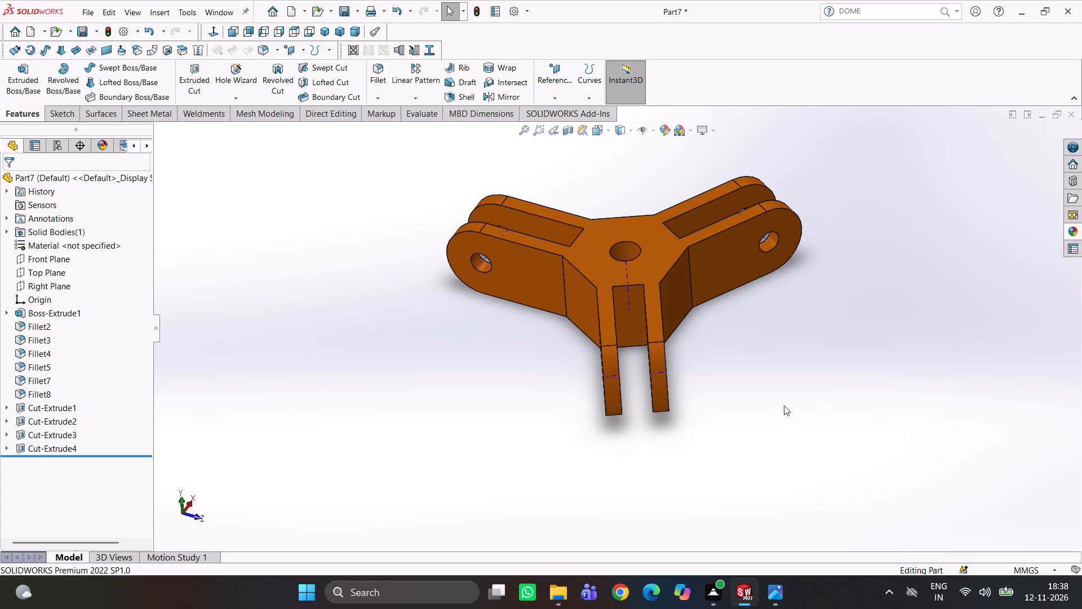
scroll(748, 399, up, 1)
middle_drag(748, 394, 766, 407)
scroll(703, 372, down, 1)
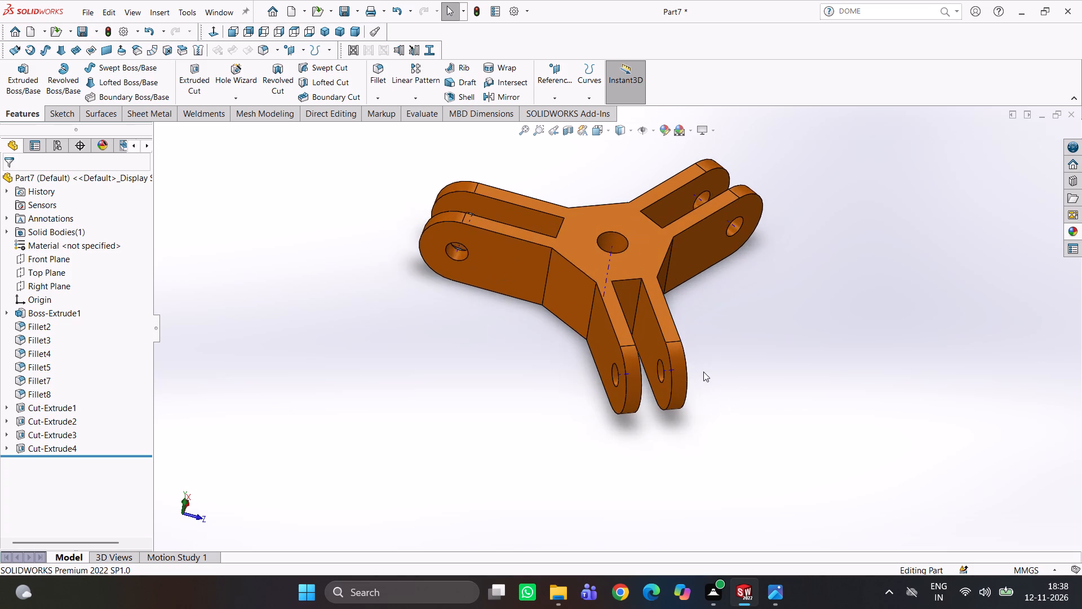
scroll(703, 372, down, 1)
middle_drag(722, 369, 731, 386)
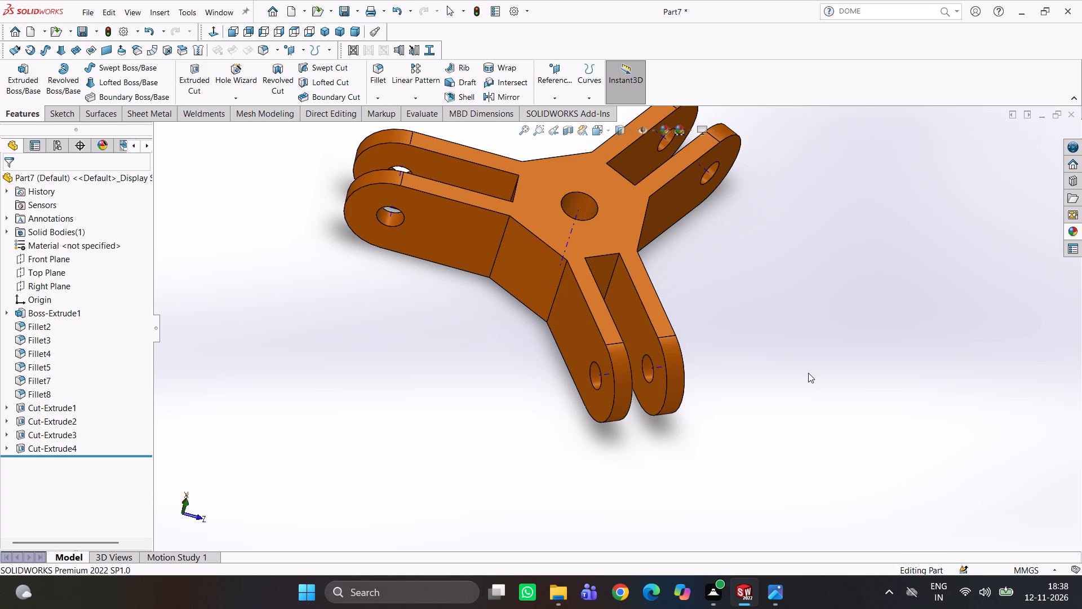
scroll(826, 381, up, 2)
middle_drag(744, 347, 728, 347)
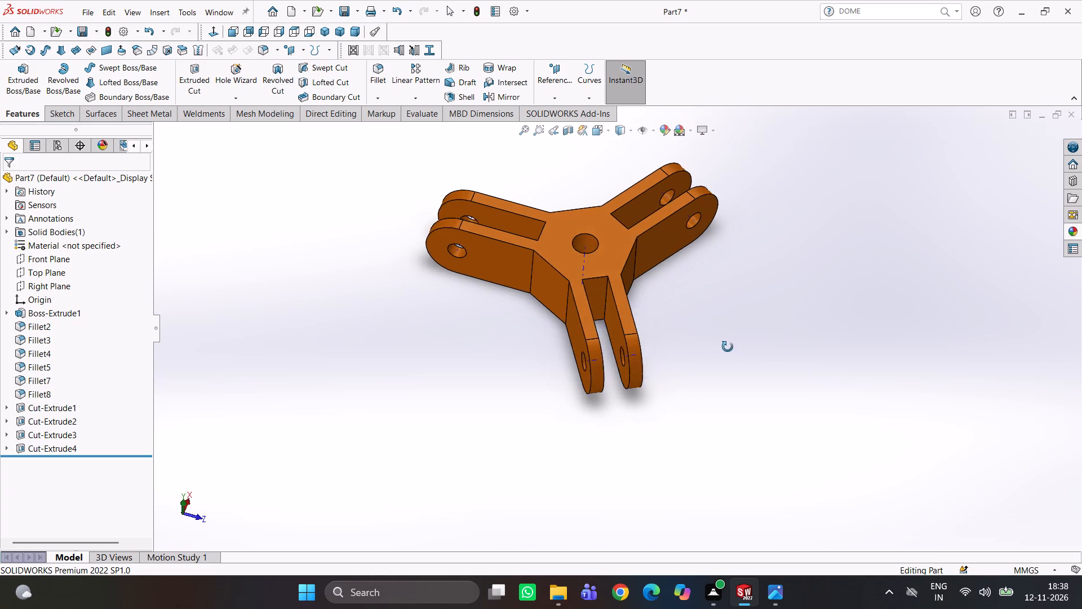
middle_drag(728, 347, 720, 354)
scroll(676, 314, down, 3)
middle_drag(675, 311, 672, 338)
scroll(672, 338, up, 3)
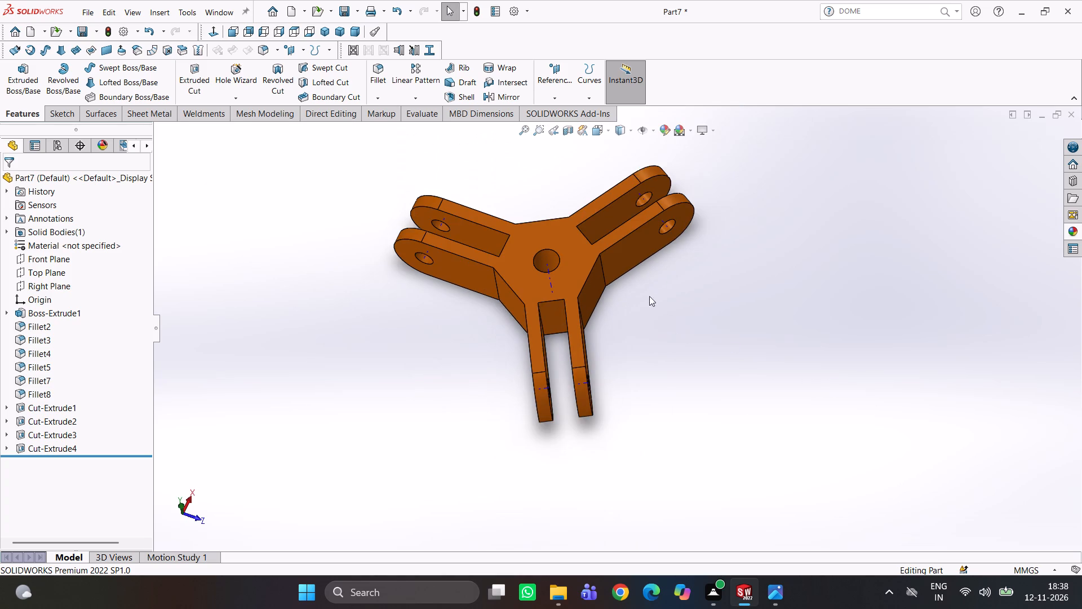
middle_drag(649, 285, 679, 273)
scroll(634, 237, down, 3)
middle_drag(677, 259, 696, 294)
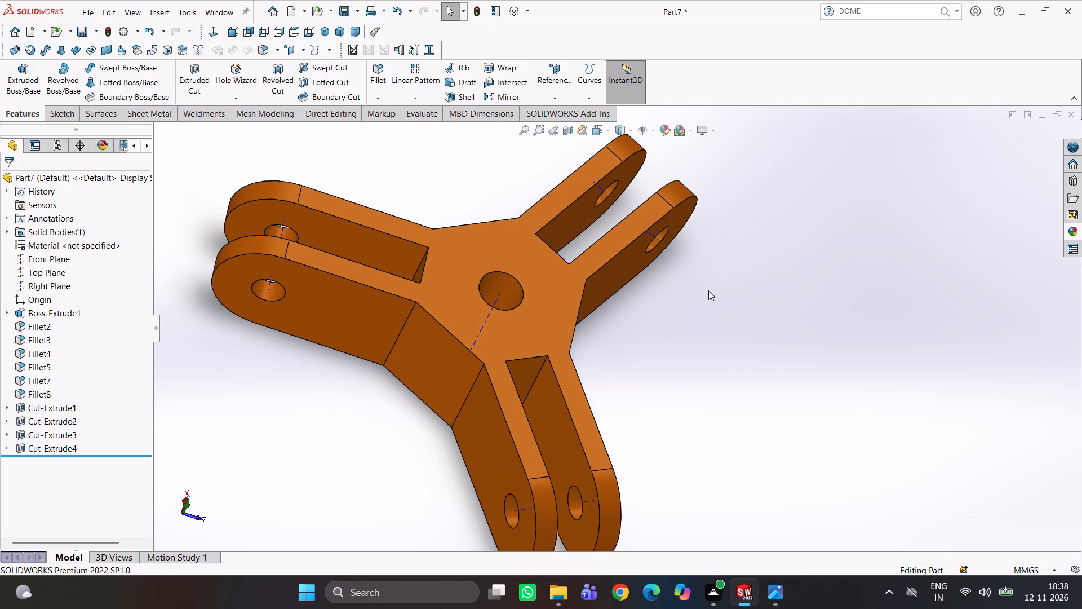
Inspect one forked arm close up, checking its slot, rounded prong ends and through hole where it meets the hub.
scroll(633, 276, up, 2)
middle_drag(635, 284, 628, 326)
scroll(608, 263, down, 4)
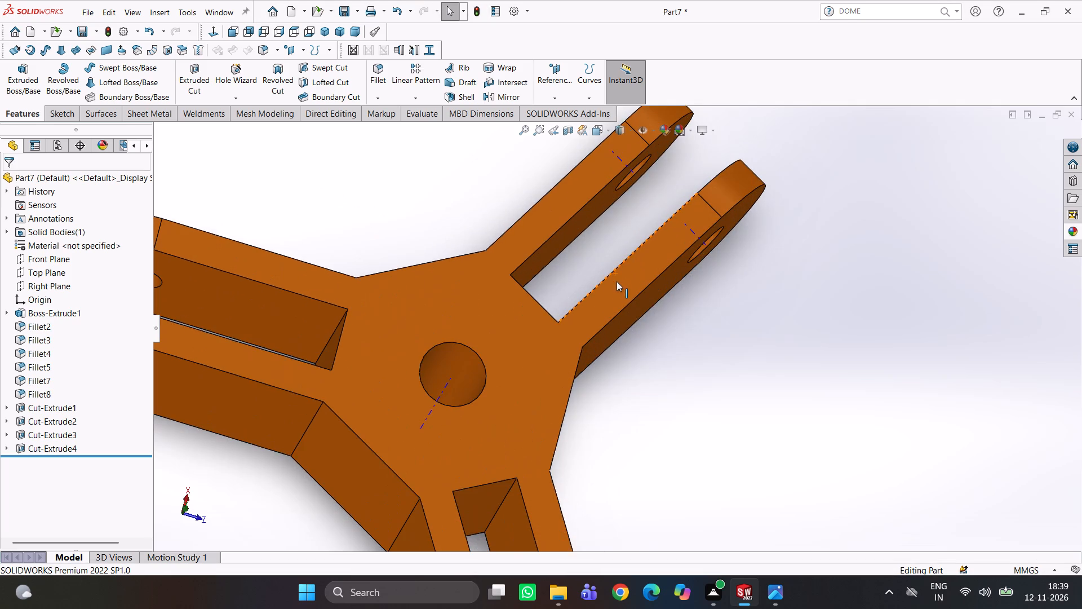
middle_drag(617, 288, 606, 342)
middle_drag(757, 284, 724, 226)
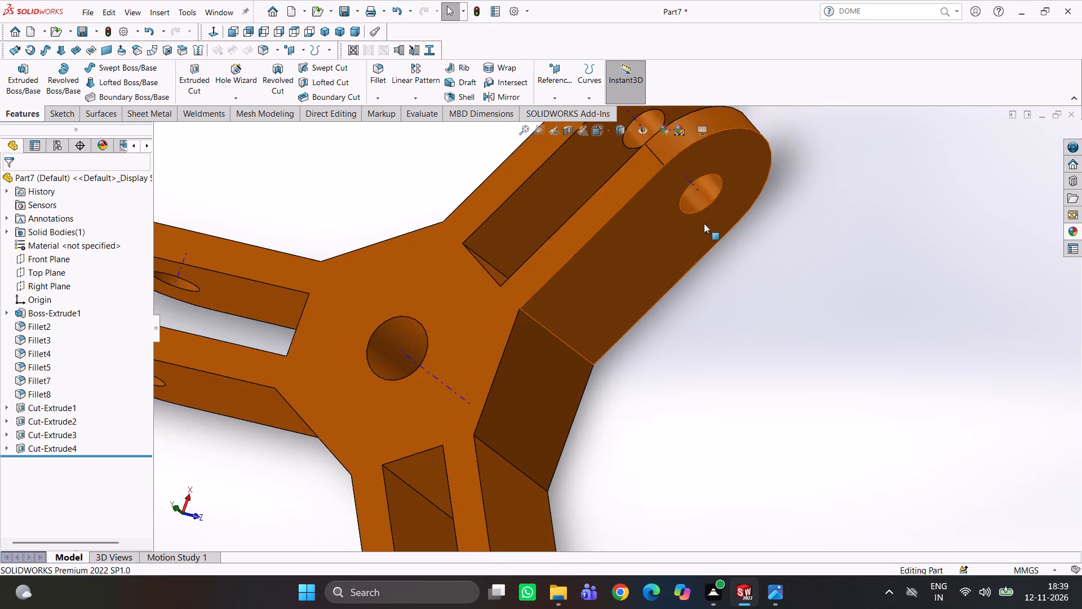
scroll(704, 226, up, 4)
middle_drag(733, 233, 690, 162)
scroll(628, 254, down, 2)
middle_drag(628, 256, 634, 275)
scroll(607, 268, down, 2)
middle_drag(620, 261, 650, 246)
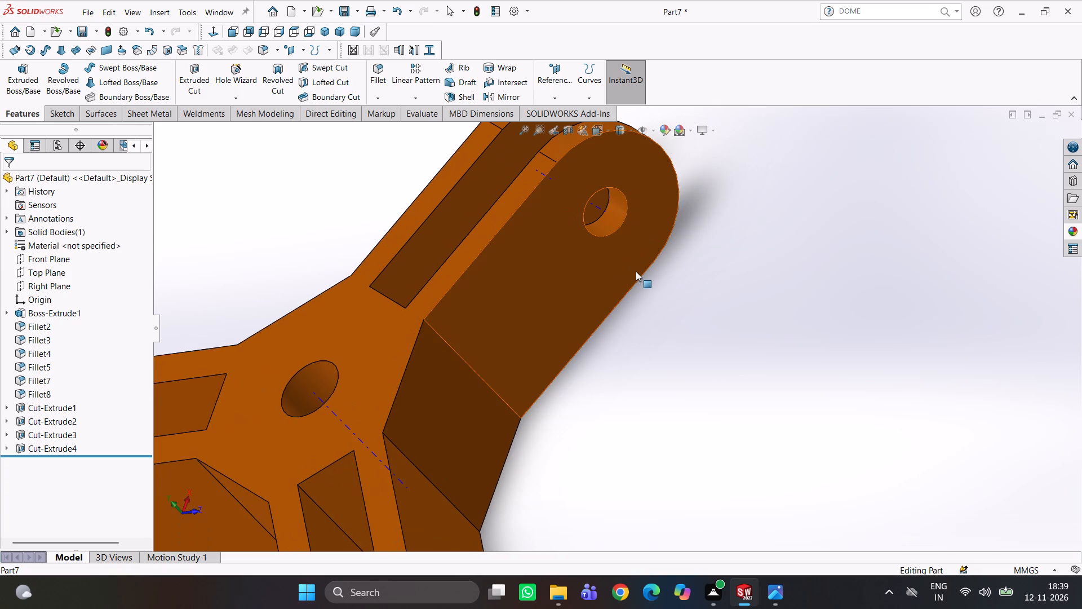
scroll(629, 260, up, 2)
middle_drag(620, 262, 645, 257)
scroll(648, 290, up, 1)
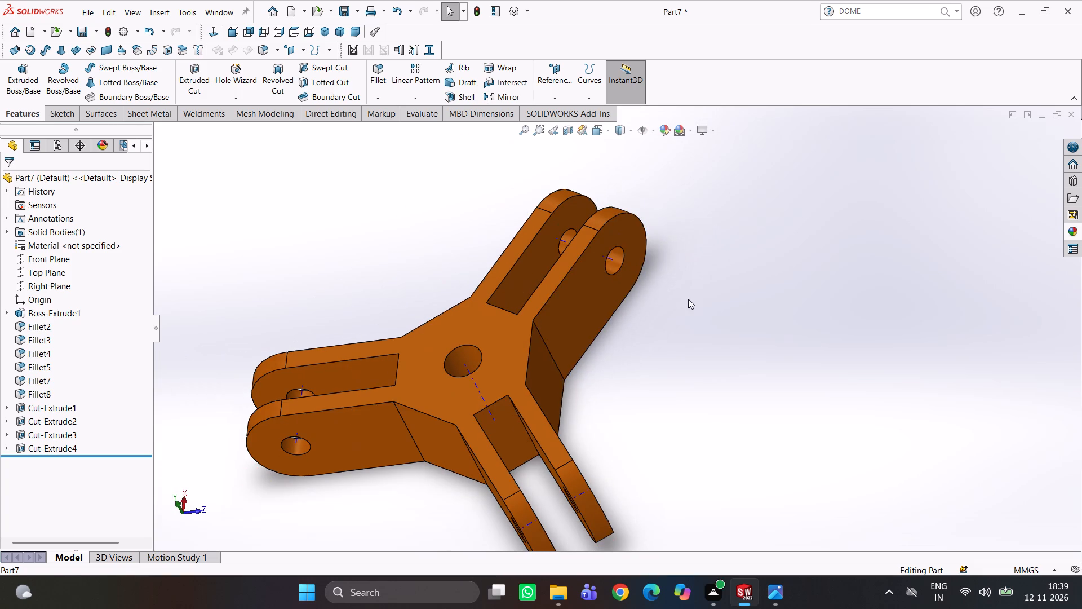
Examine the bracket from low side views and raised views, checking the outer arm faces, the holes and the hub.
click(688, 300)
middle_drag(595, 410, 627, 411)
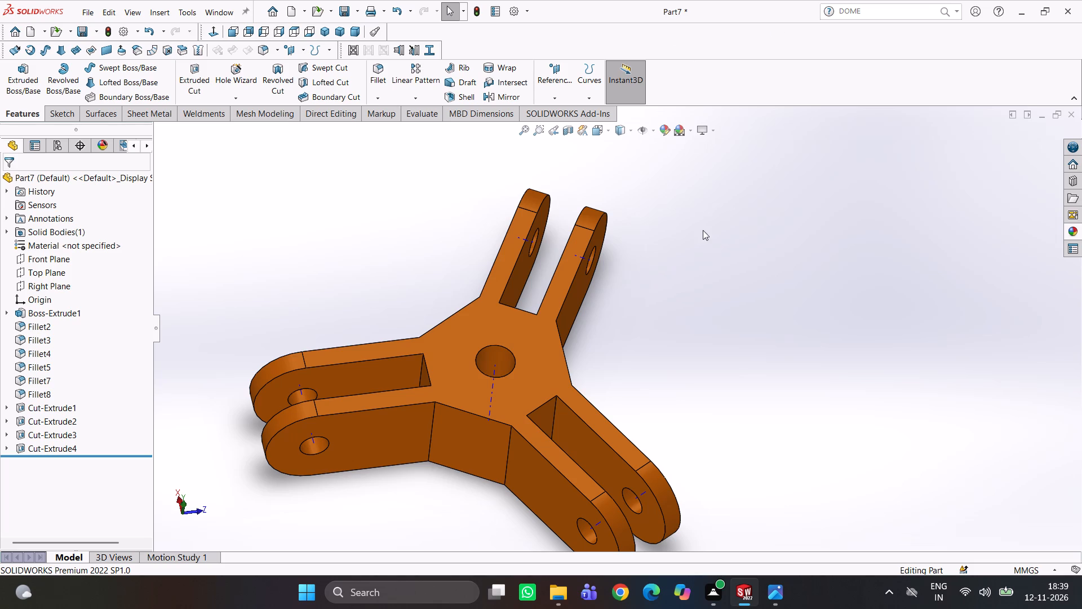
scroll(711, 303, up, 2)
middle_drag(702, 370, 730, 303)
scroll(673, 420, down, 3)
middle_drag(676, 423, 664, 413)
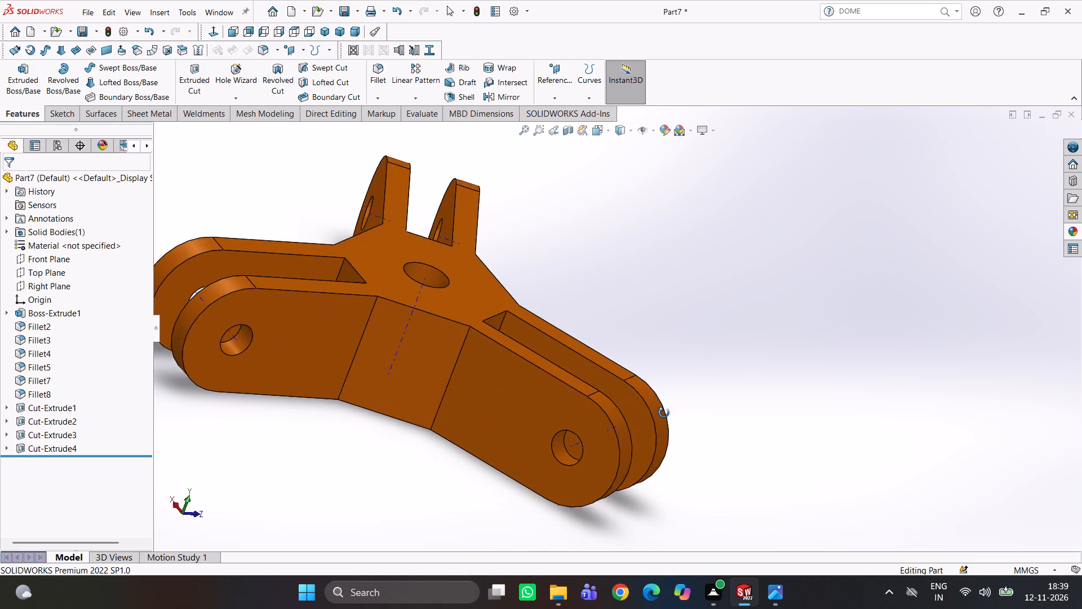
middle_drag(664, 413, 633, 369)
scroll(633, 402, up, 4)
middle_drag(633, 407, 596, 443)
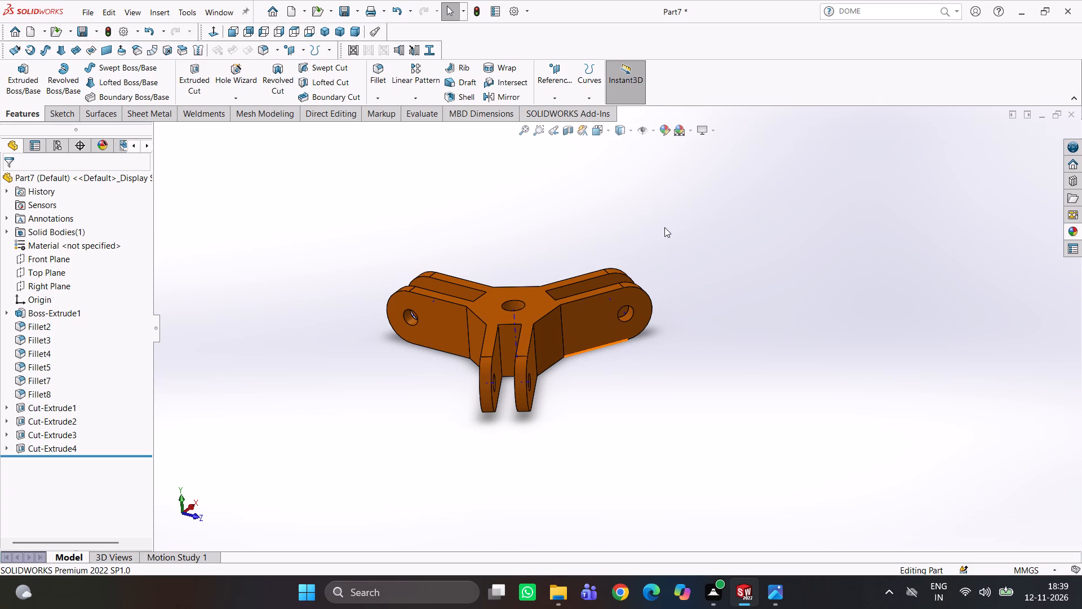
scroll(609, 294, up, 2)
scroll(584, 398, down, 1)
middle_drag(584, 398, 626, 435)
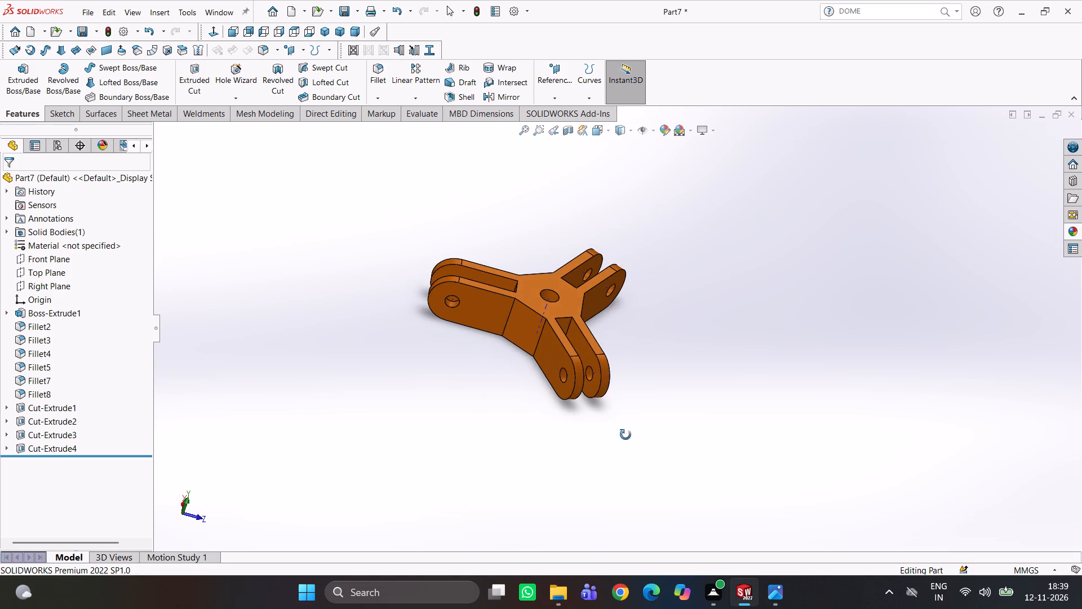
middle_drag(626, 435, 626, 435)
scroll(583, 334, down, 4)
middle_drag(584, 338, 556, 408)
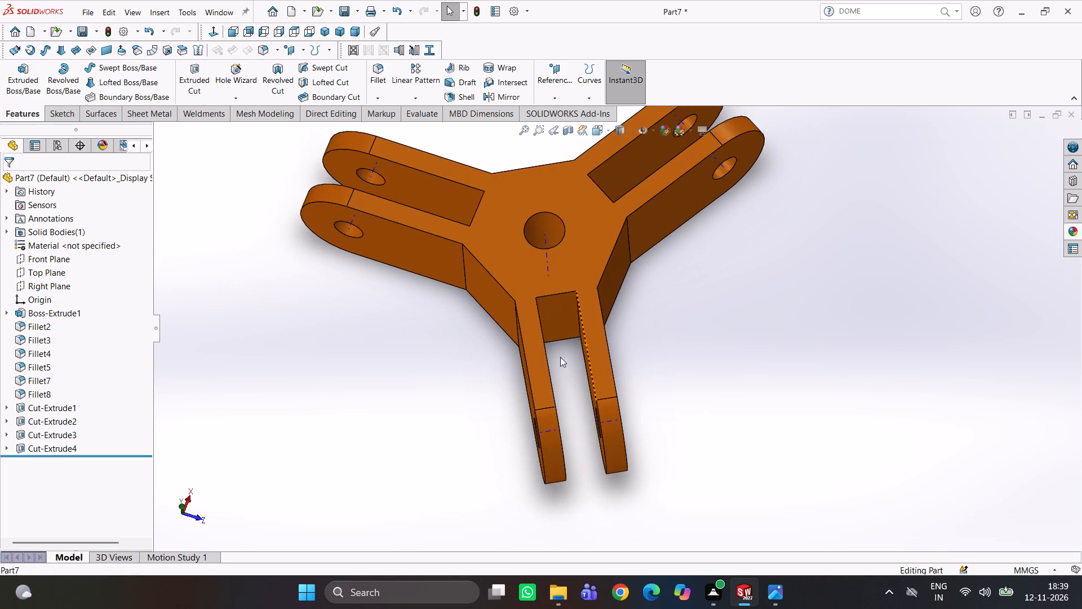
Inspect the slot between one arm's prongs, the overall shape, and the central hole and slots nearly face-on.
scroll(560, 357, down, 2)
middle_drag(564, 374, 569, 443)
middle_drag(587, 378, 588, 320)
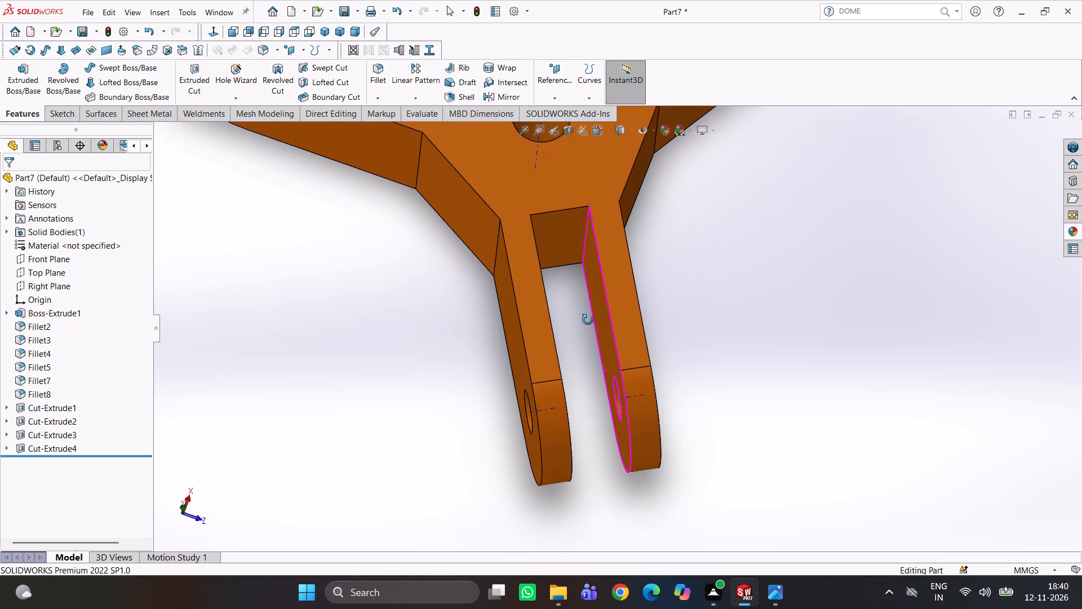
middle_drag(588, 320, 588, 319)
scroll(767, 290, up, 3)
middle_drag(758, 308, 775, 212)
scroll(764, 228, up, 3)
middle_drag(764, 228, 750, 236)
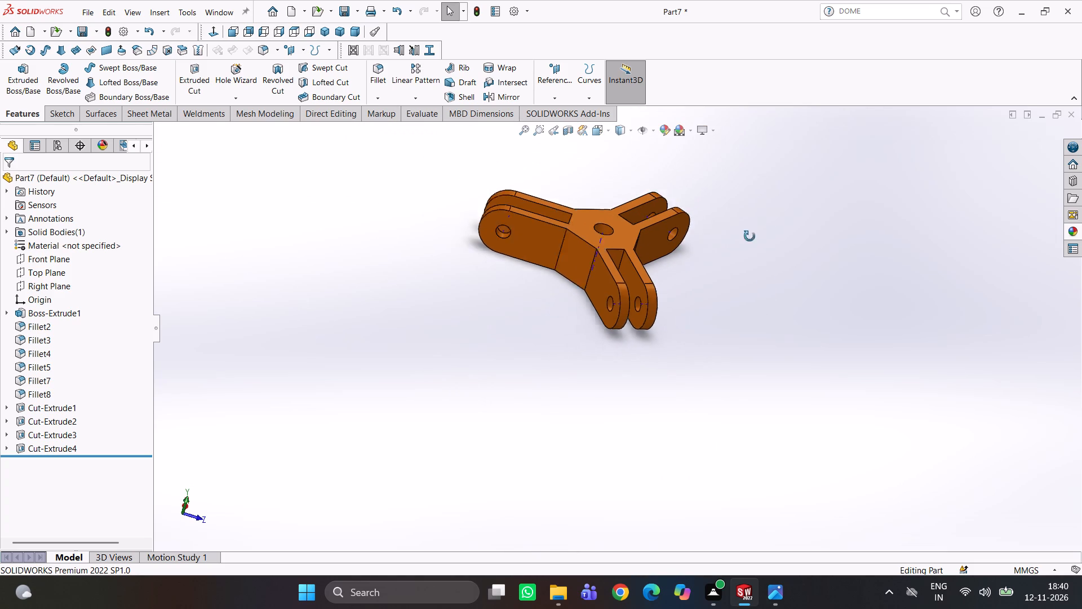
middle_drag(750, 236, 713, 292)
middle_drag(662, 277, 676, 299)
scroll(651, 241, down, 2)
middle_drag(651, 240, 651, 250)
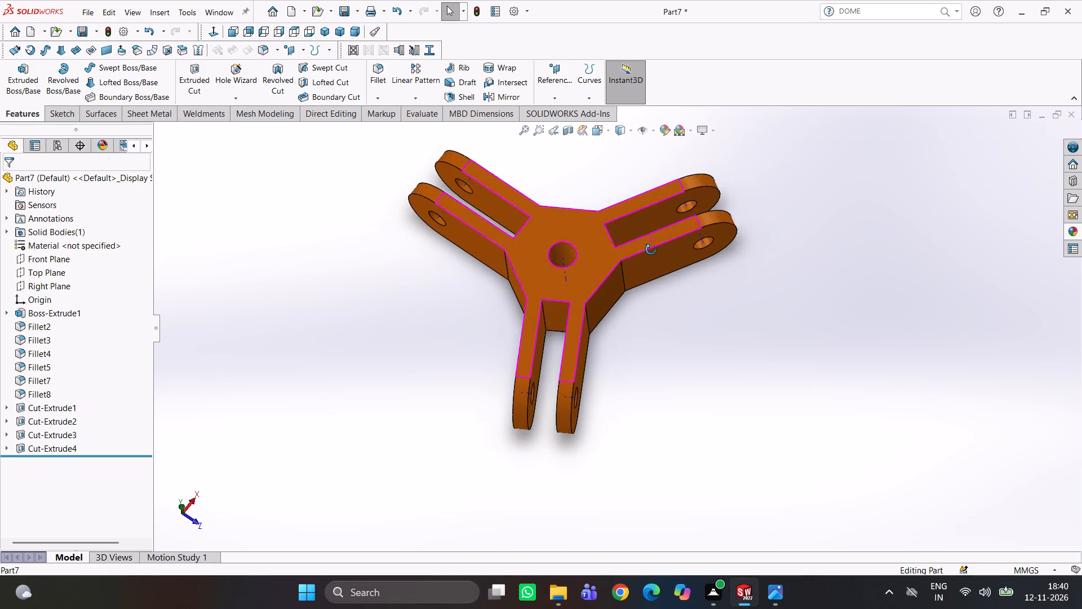
middle_drag(651, 250, 646, 316)
scroll(644, 250, down, 3)
middle_drag(644, 250, 655, 263)
scroll(589, 240, down, 3)
middle_click(593, 237)
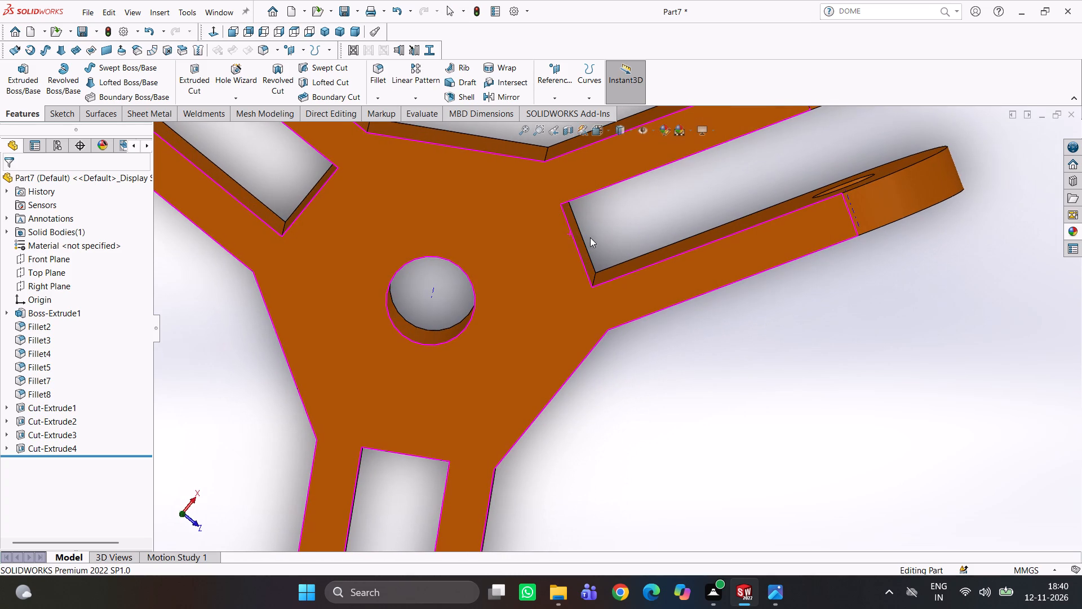
Examine the hub, central hole and arm slots nearly face-on, and the whole bracket from a low side angle.
scroll(618, 250, up, 3)
middle_drag(620, 250, 623, 235)
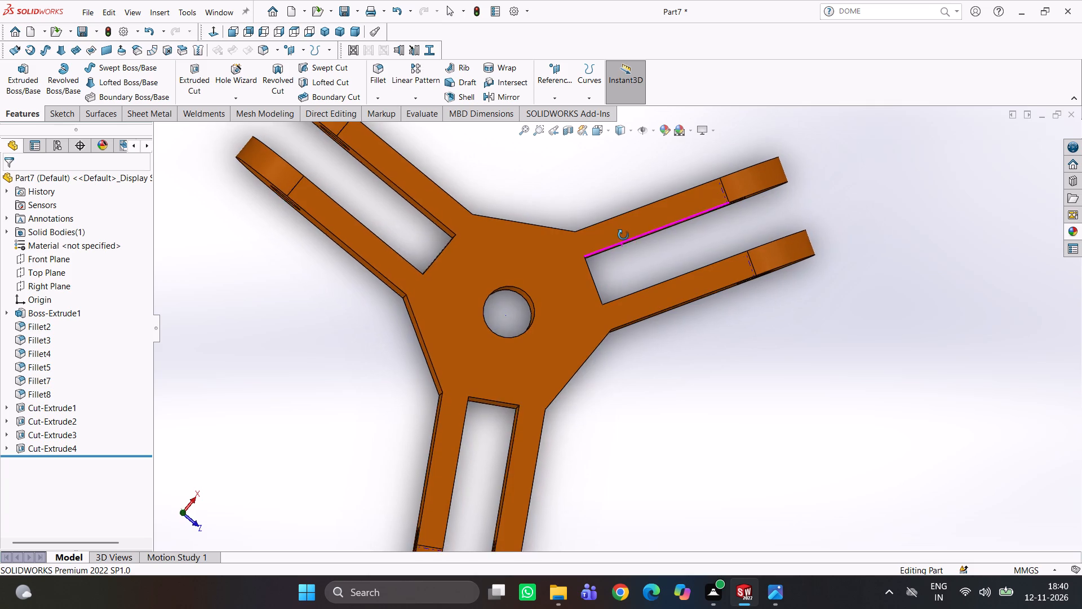
middle_drag(623, 235, 620, 238)
click(626, 271)
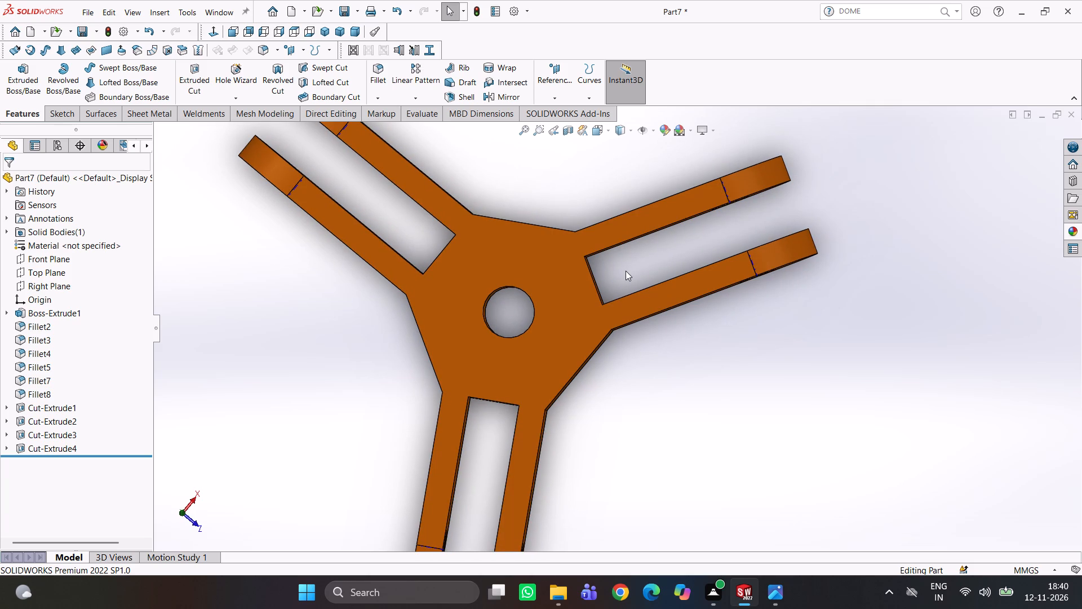
middle_drag(626, 271, 619, 281)
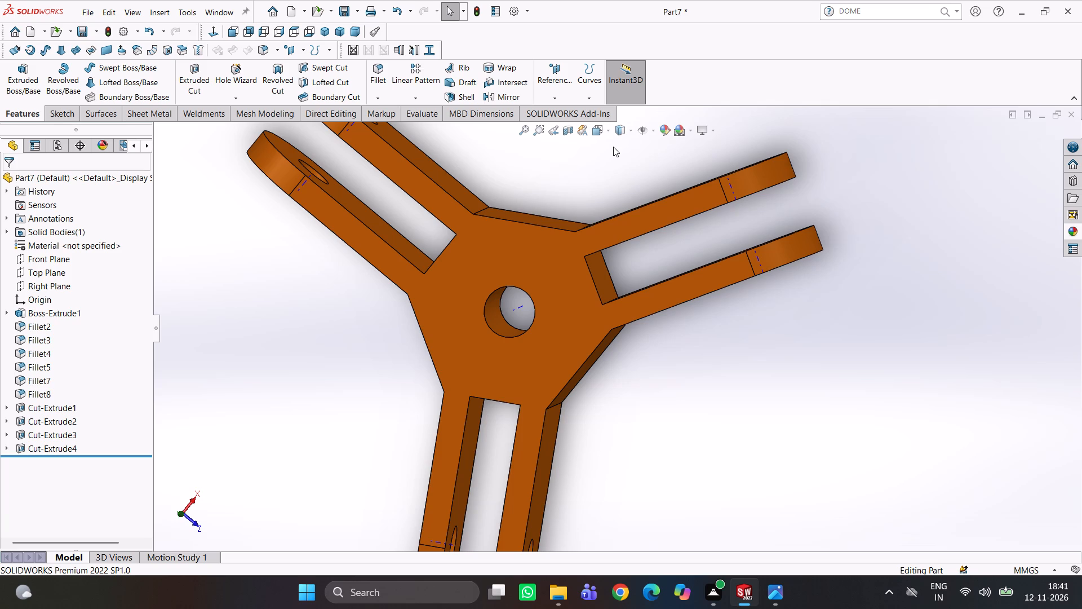
scroll(660, 280, up, 4)
middle_drag(658, 294, 687, 254)
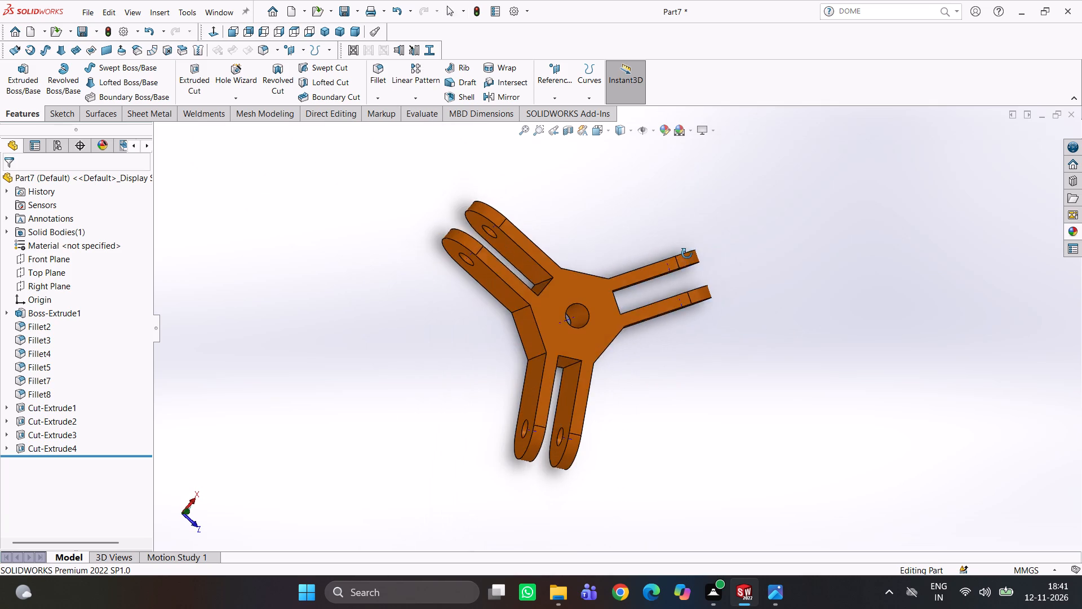
middle_drag(687, 254, 686, 232)
middle_drag(686, 352, 642, 218)
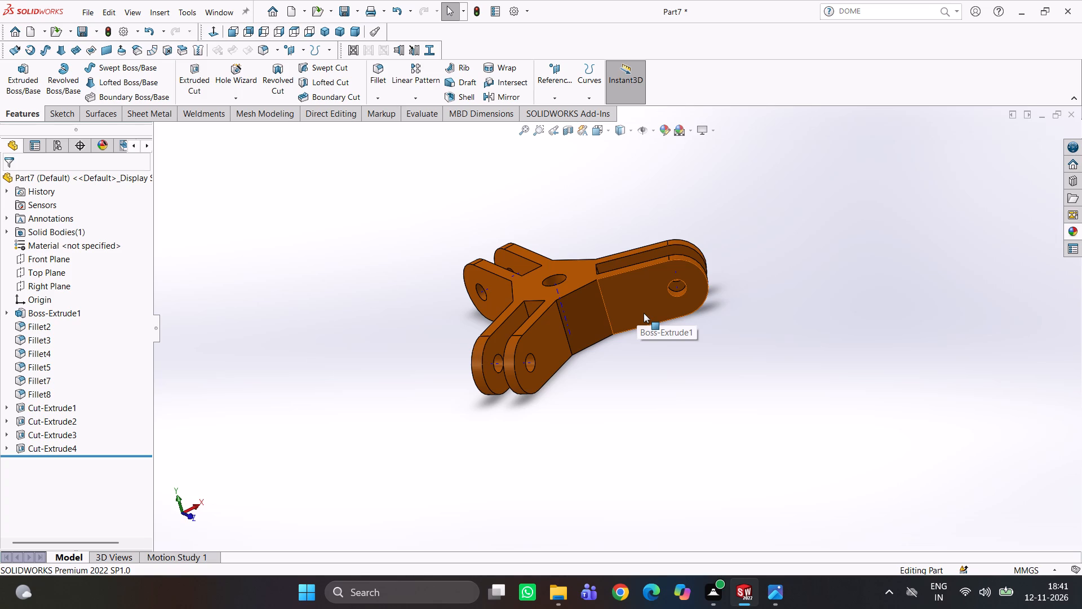
click(786, 232)
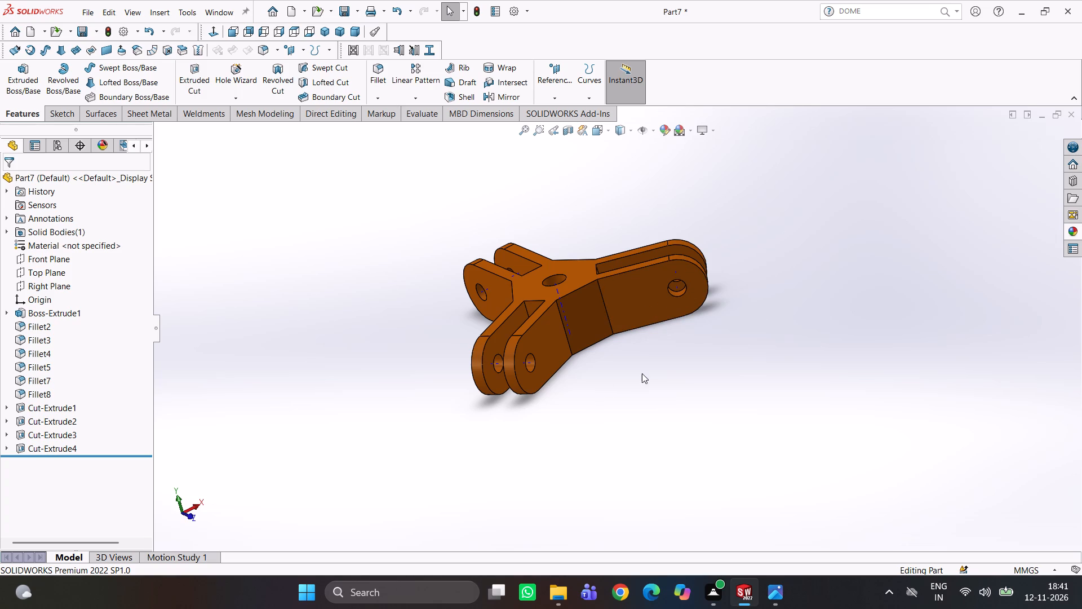
Inspect the three forked arms from raised oblique angles and close up, checking the prong holes, slots and outer side faces.
middle_drag(642, 373, 685, 383)
middle_drag(663, 366, 637, 412)
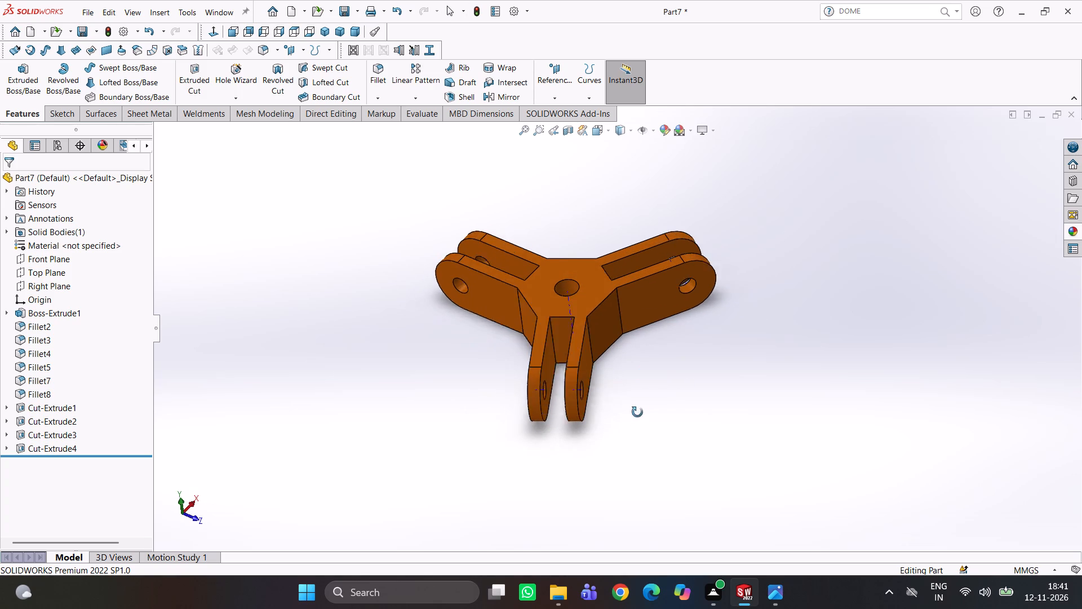
middle_drag(637, 412, 630, 421)
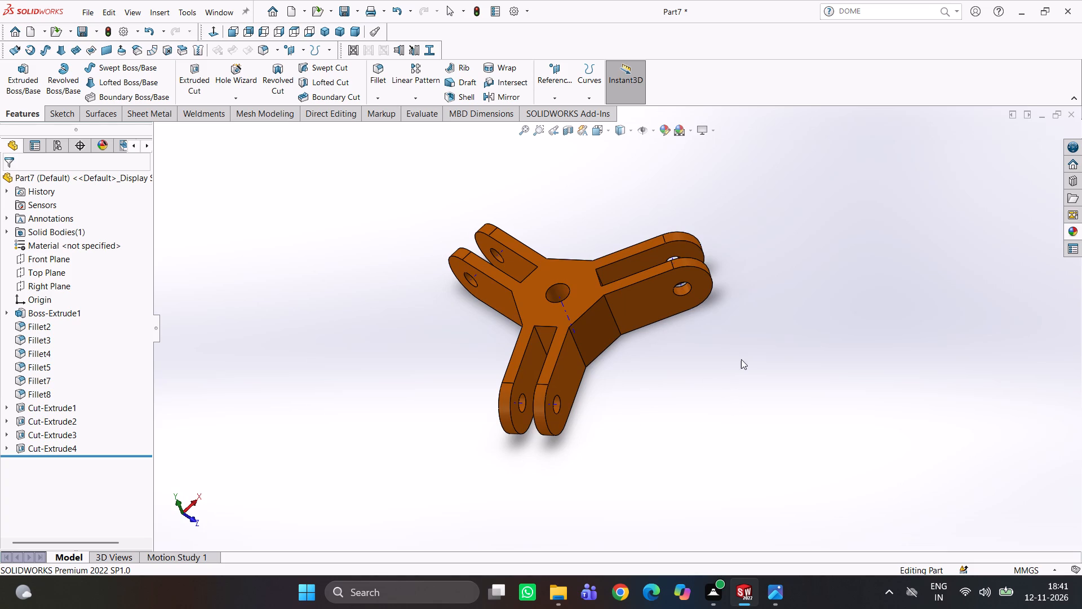
middle_drag(734, 359, 768, 340)
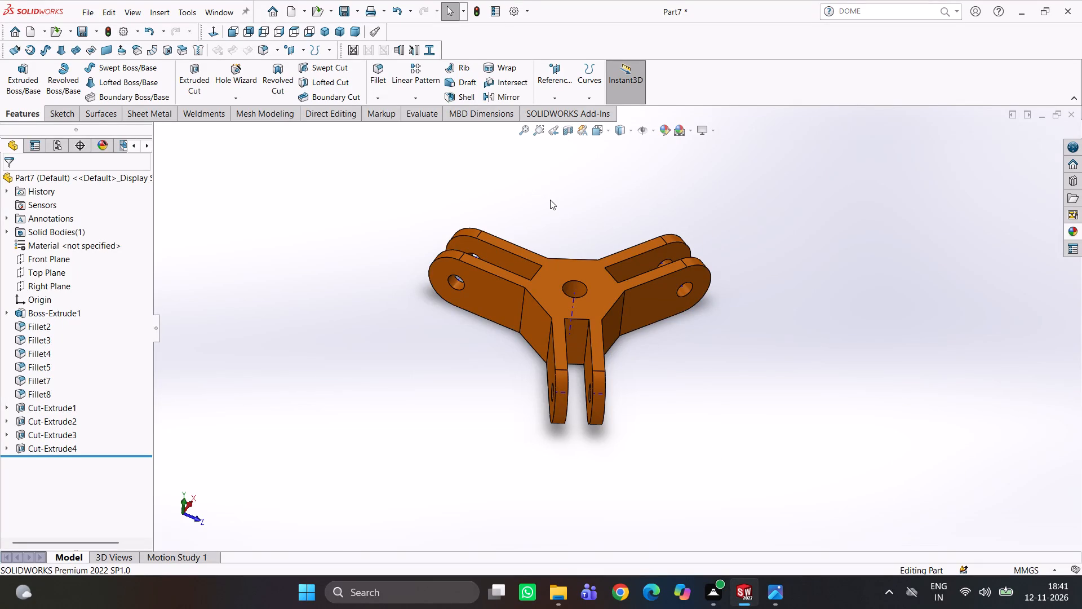
middle_drag(631, 293, 662, 275)
scroll(662, 275, up, 1)
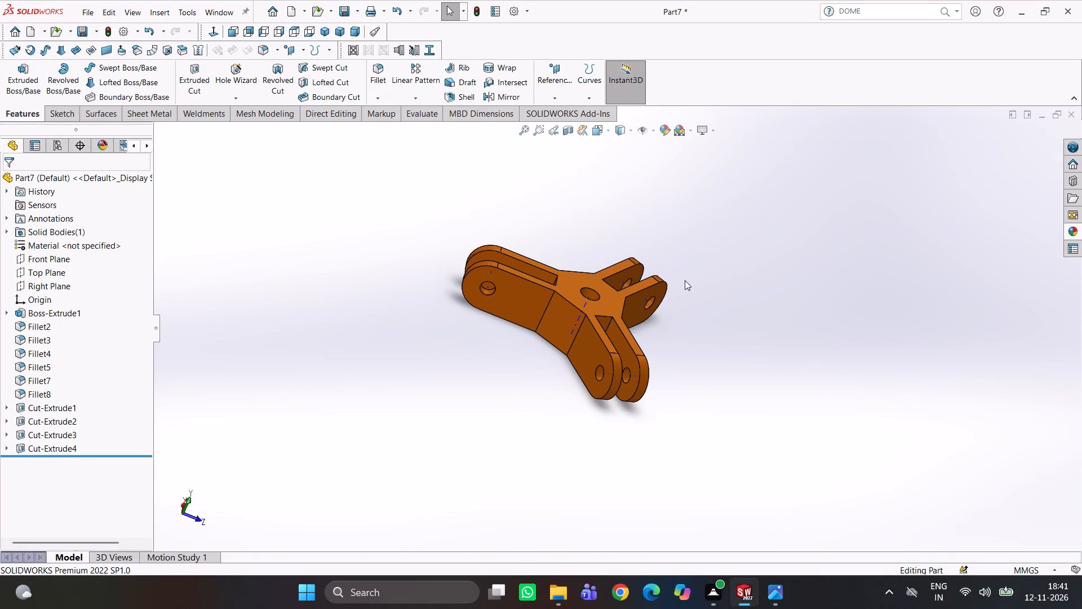
middle_drag(701, 277, 650, 291)
scroll(649, 319, down, 5)
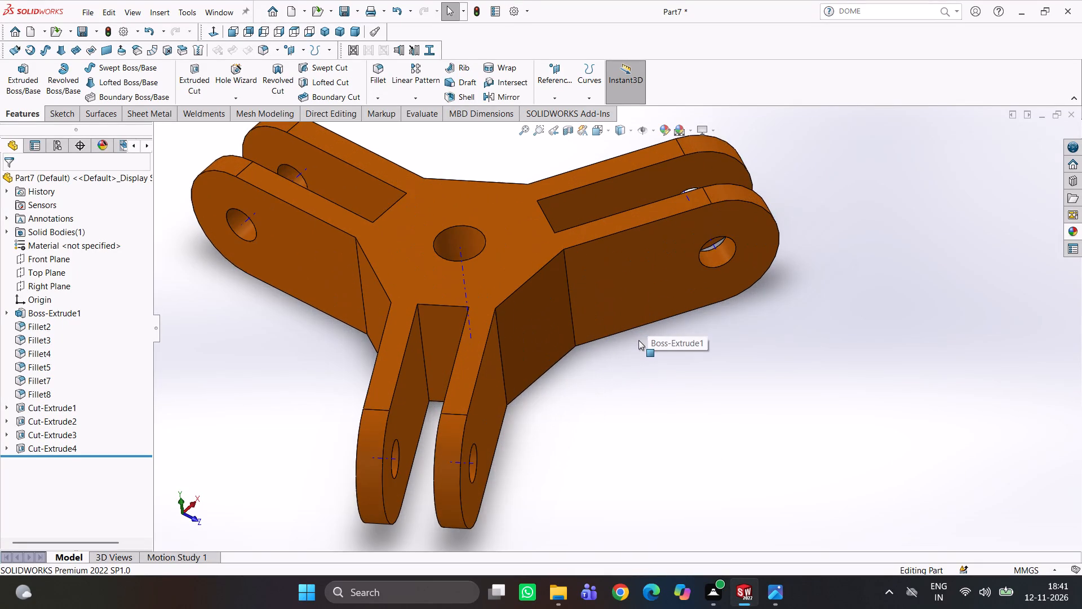
middle_drag(642, 341, 622, 275)
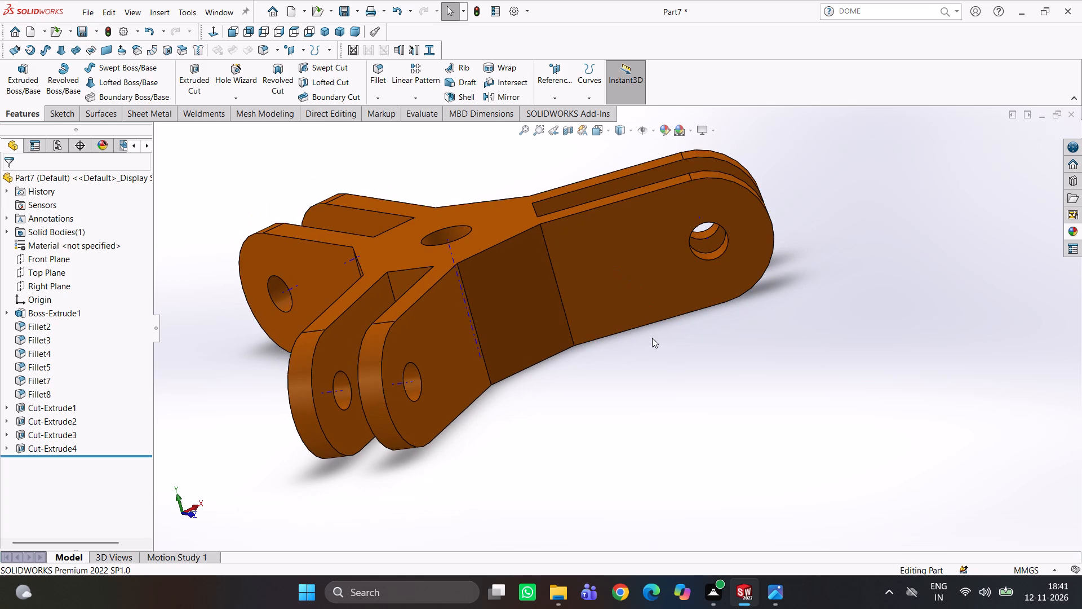
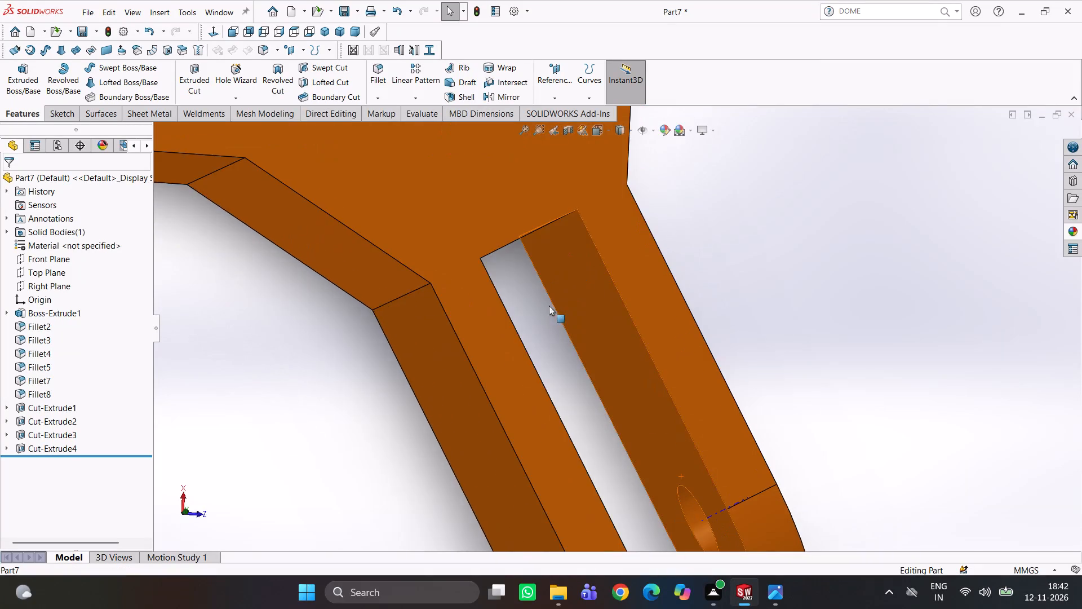
Examine the forked arms from raised and low side angles, closing in on one outer prong face and its hole.
scroll(548, 295, up, 4)
middle_drag(557, 287, 544, 211)
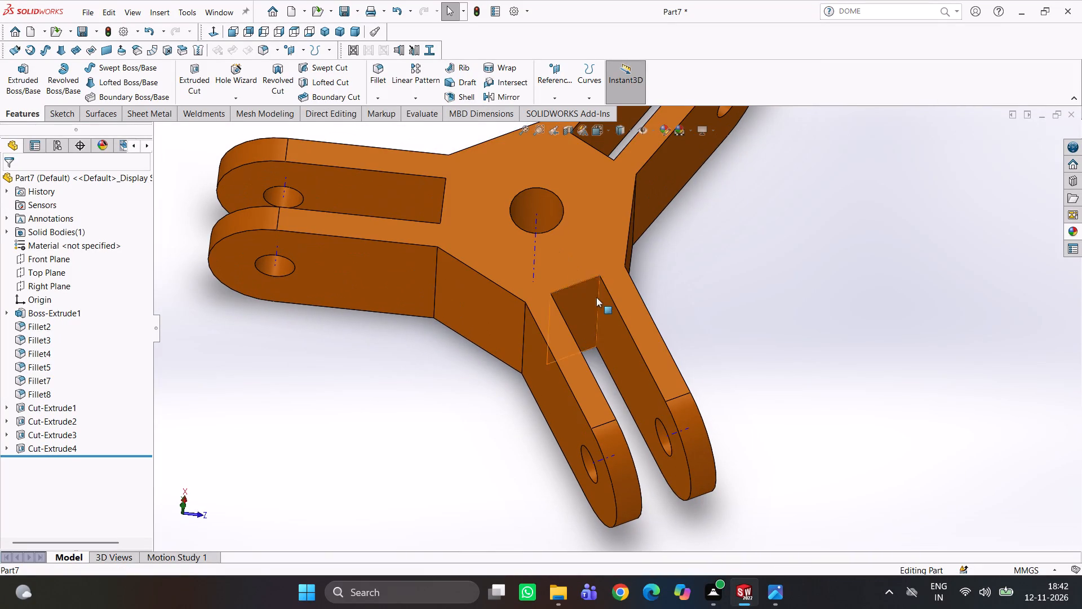
middle_drag(779, 324, 753, 218)
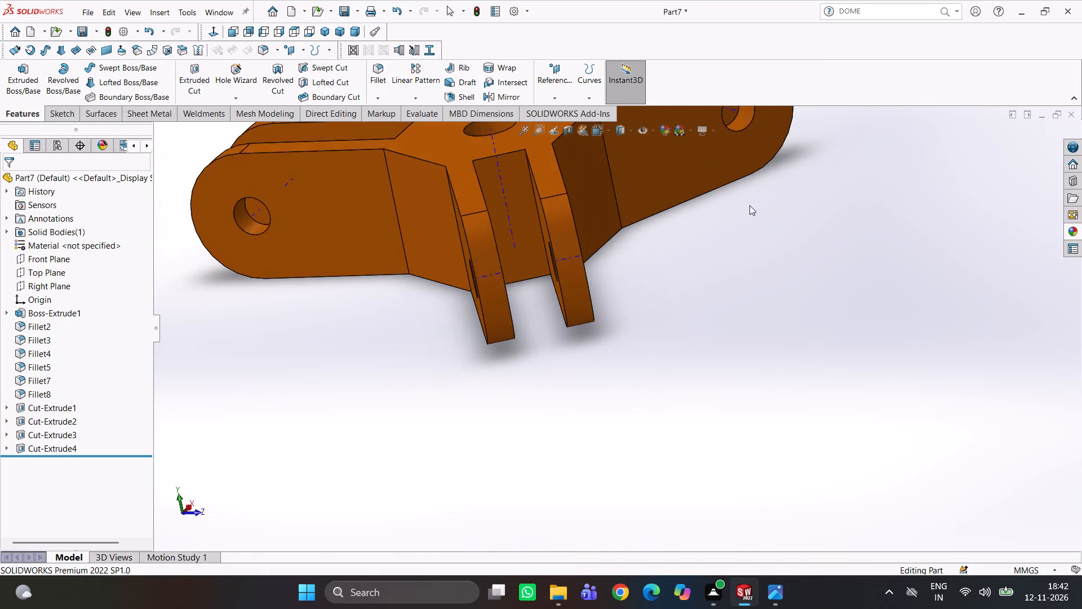
scroll(738, 244, up, 3)
middle_drag(713, 246, 743, 220)
scroll(601, 257, down, 2)
middle_drag(637, 259, 666, 250)
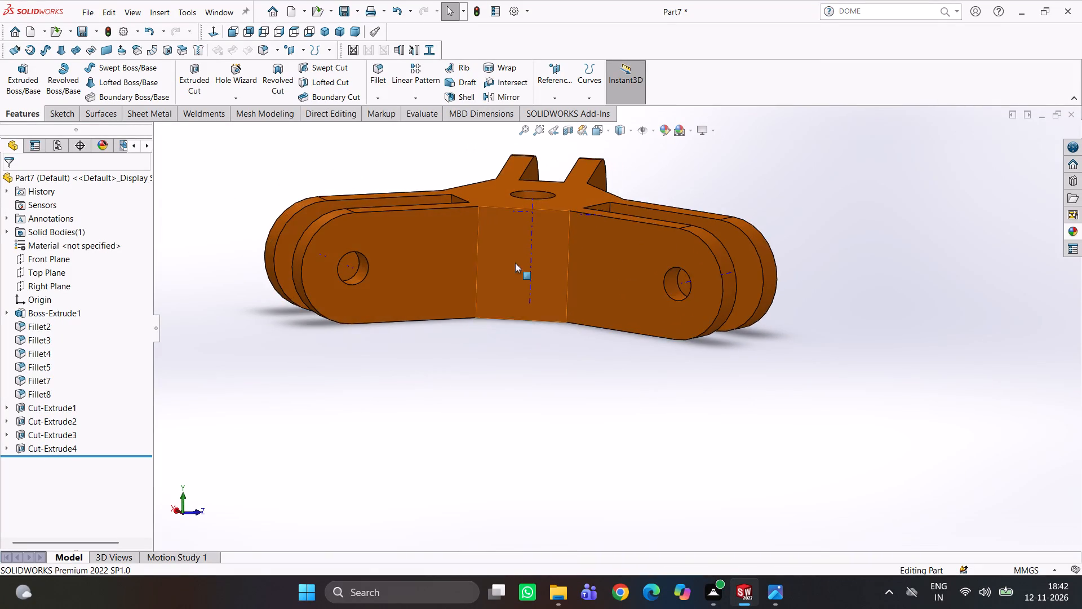
scroll(462, 256, up, 2)
scroll(442, 271, down, 6)
middle_drag(576, 296, 611, 292)
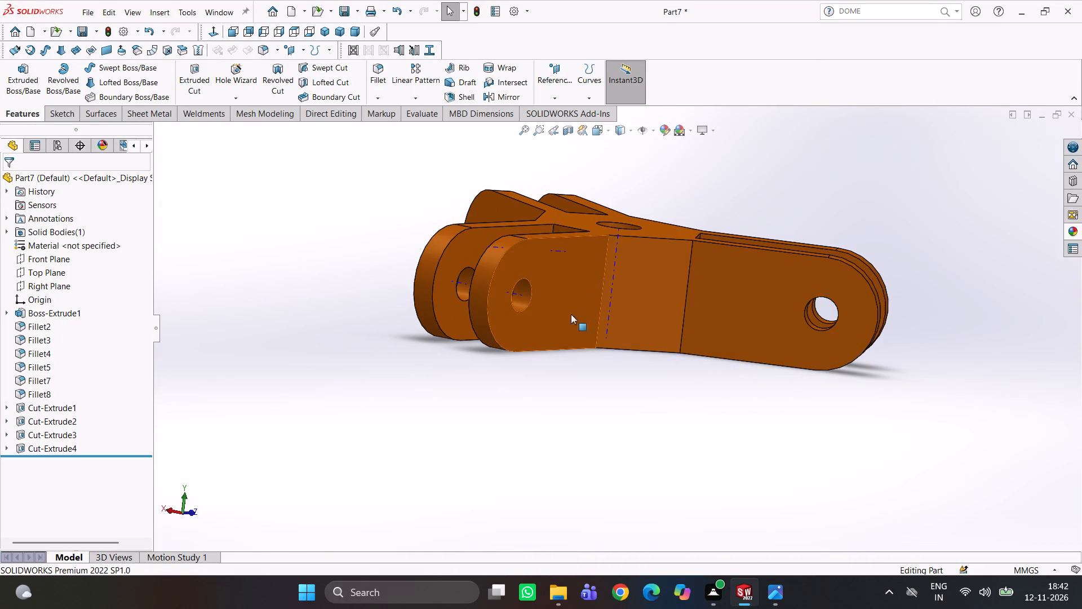
scroll(544, 308, down, 3)
middle_drag(596, 342, 570, 365)
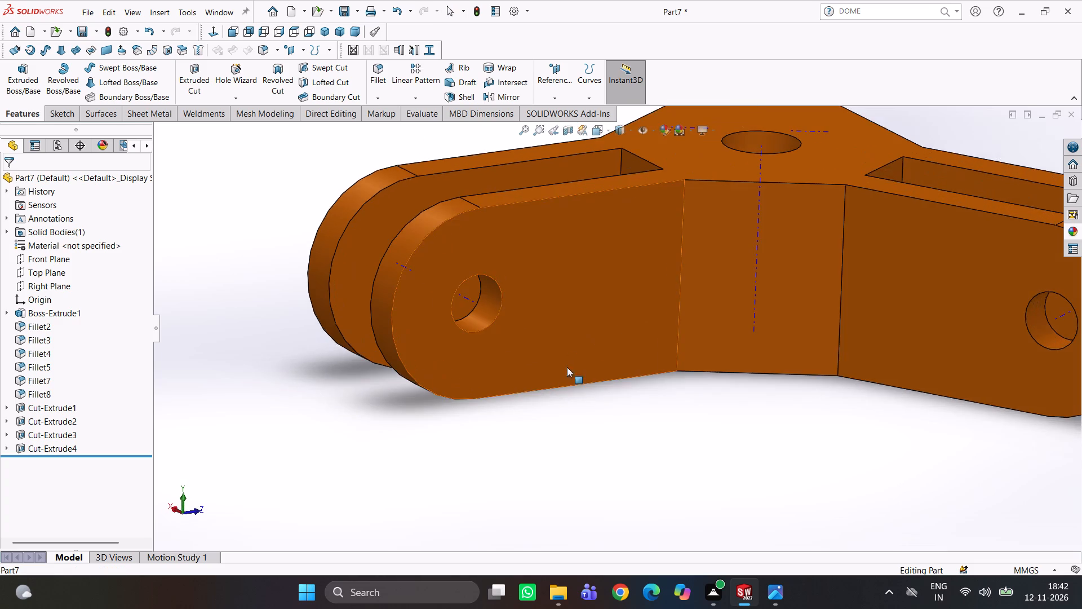
scroll(537, 328, down, 3)
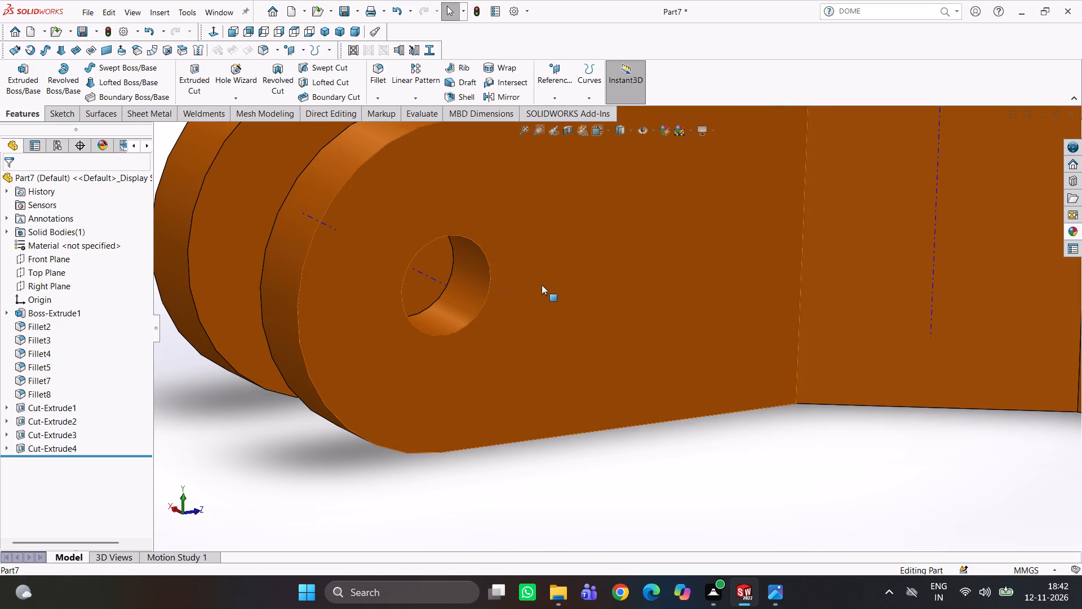
Inspect the two prongs of one arm and the slot between them from above, along with the overall bracket shape.
scroll(642, 273, up, 3)
middle_drag(636, 284, 688, 354)
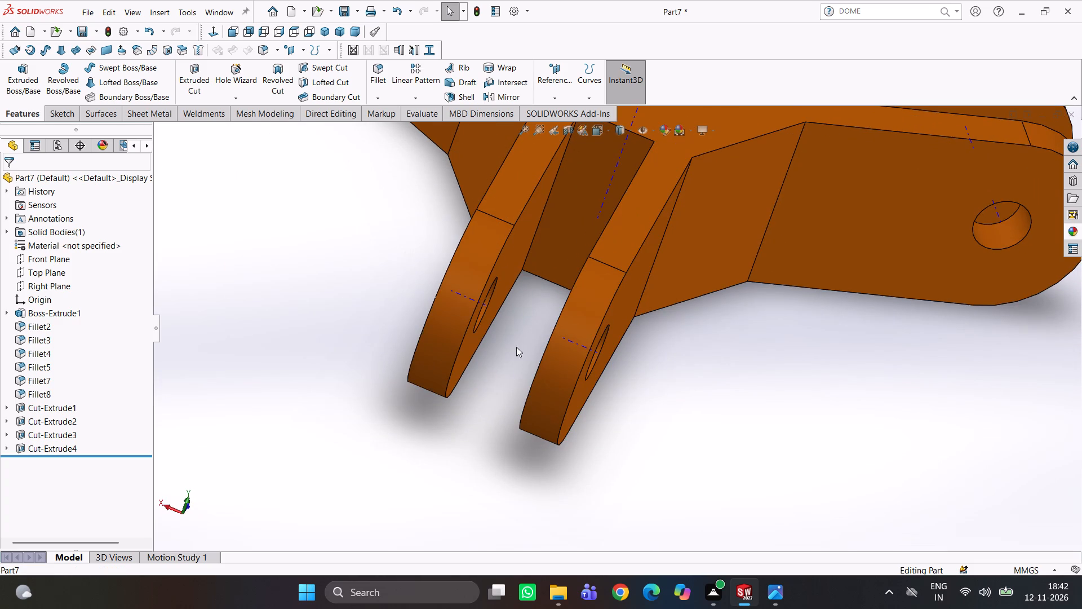
scroll(504, 336, down, 3)
middle_drag(518, 329, 499, 400)
scroll(540, 328, up, 1)
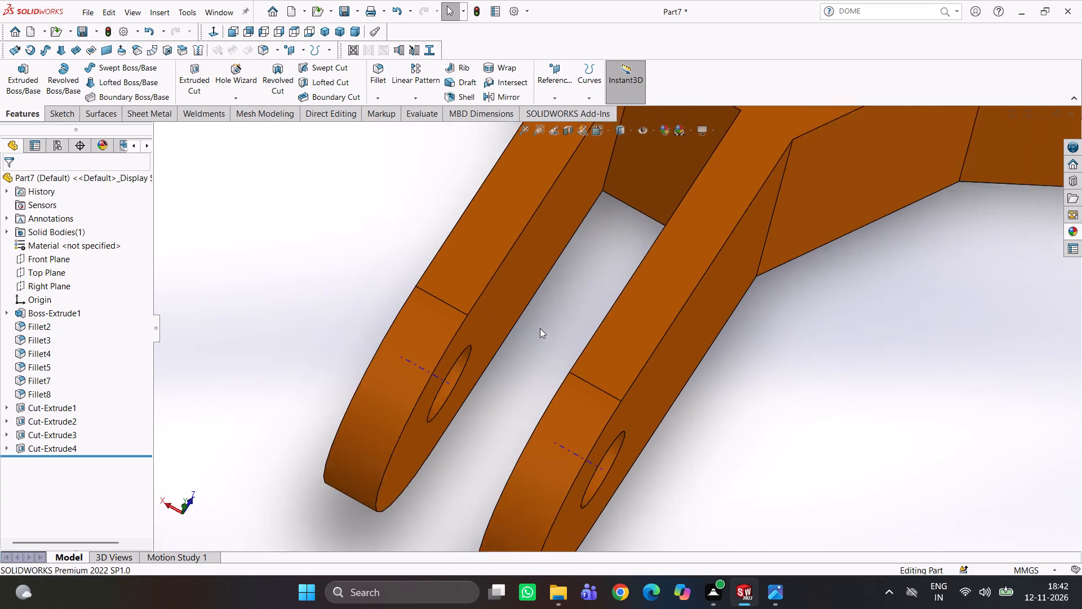
scroll(540, 328, up, 2)
scroll(614, 304, up, 3)
middle_drag(679, 294, 657, 393)
scroll(657, 393, down, 1)
scroll(655, 335, up, 3)
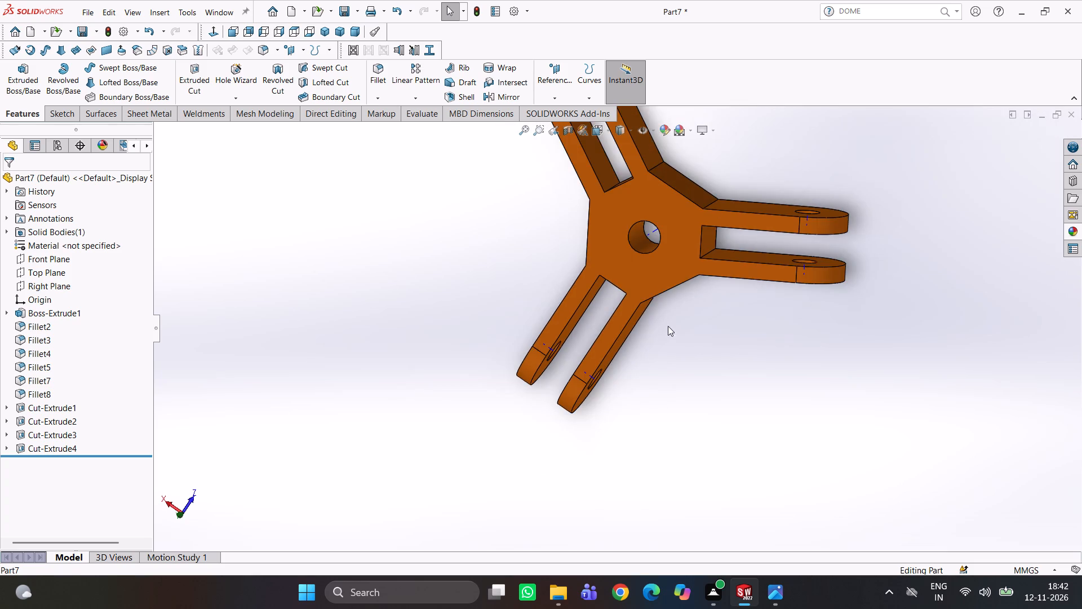
Examine the hub, central hole and arm slots from nearly face-on.
middle_drag(677, 319, 697, 320)
scroll(685, 293, down, 2)
middle_drag(689, 301, 686, 280)
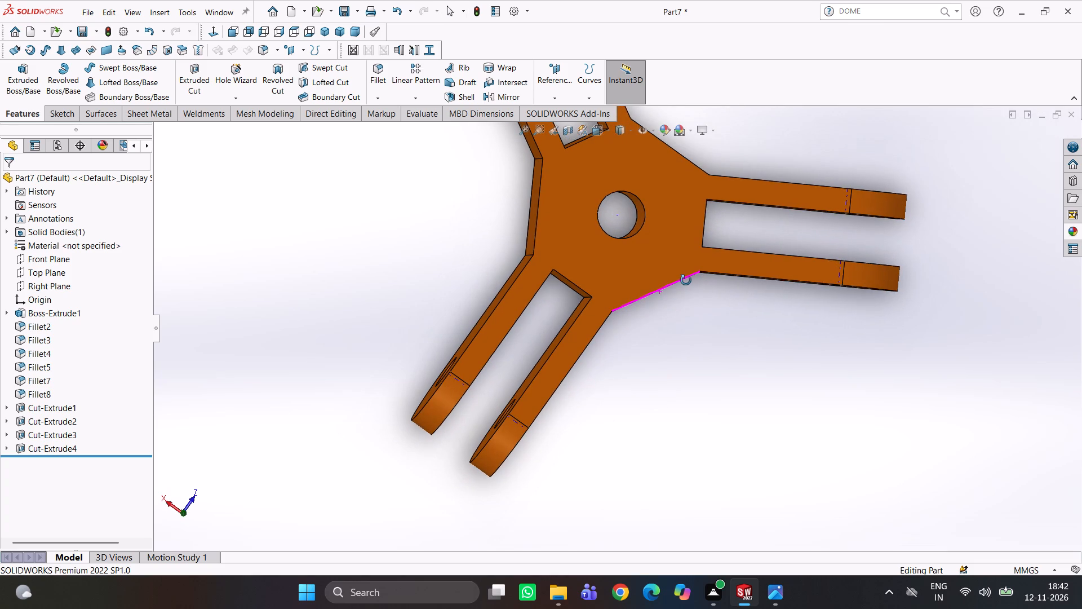
middle_drag(686, 280, 685, 288)
click(708, 360)
scroll(717, 339, up, 1)
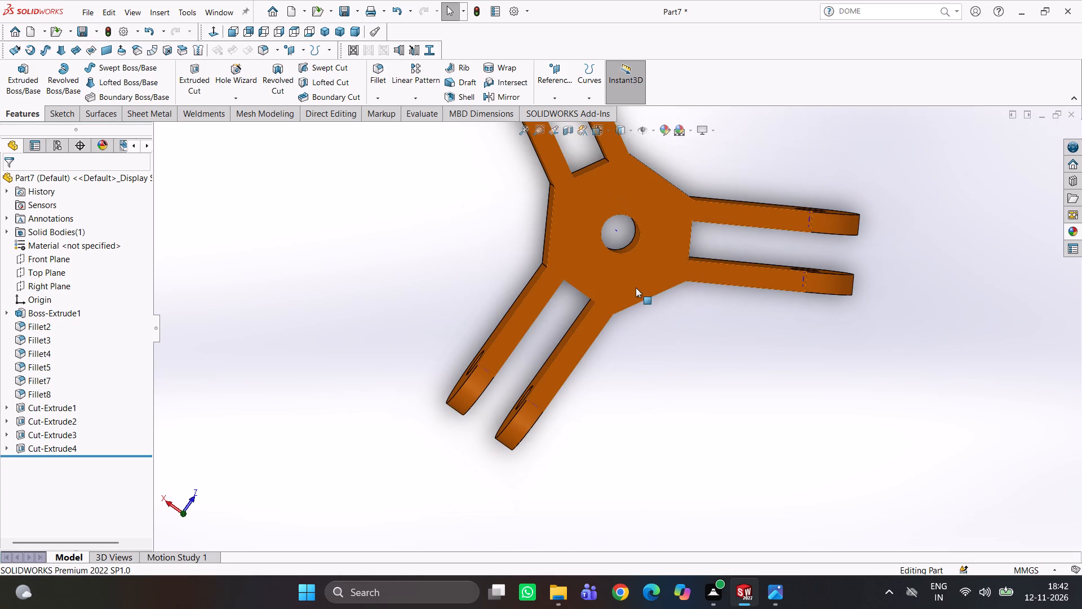
middle_drag(653, 279, 653, 275)
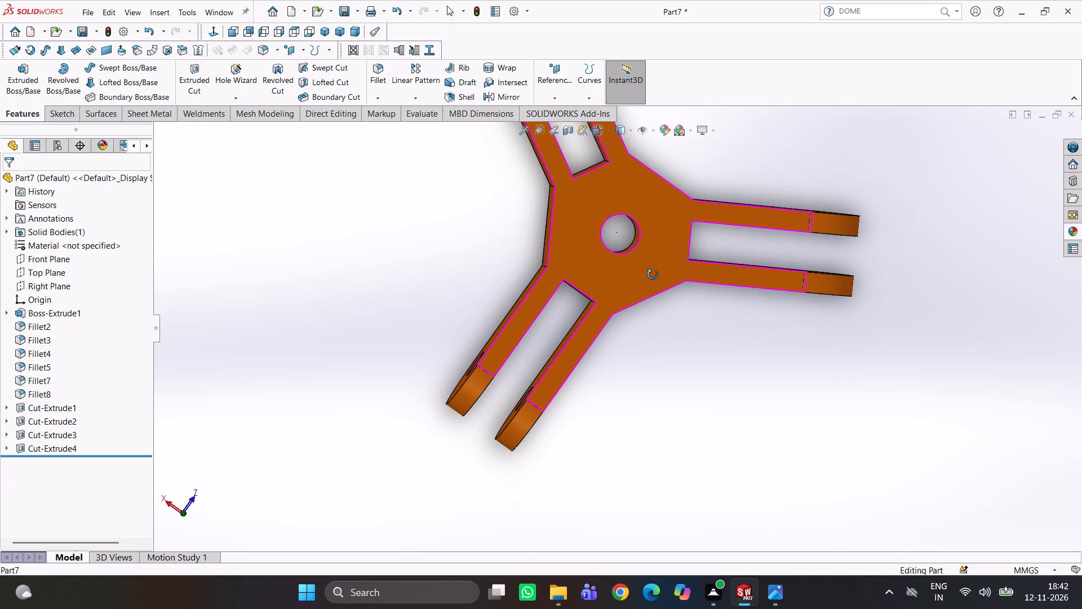
middle_drag(653, 275, 651, 270)
click(693, 361)
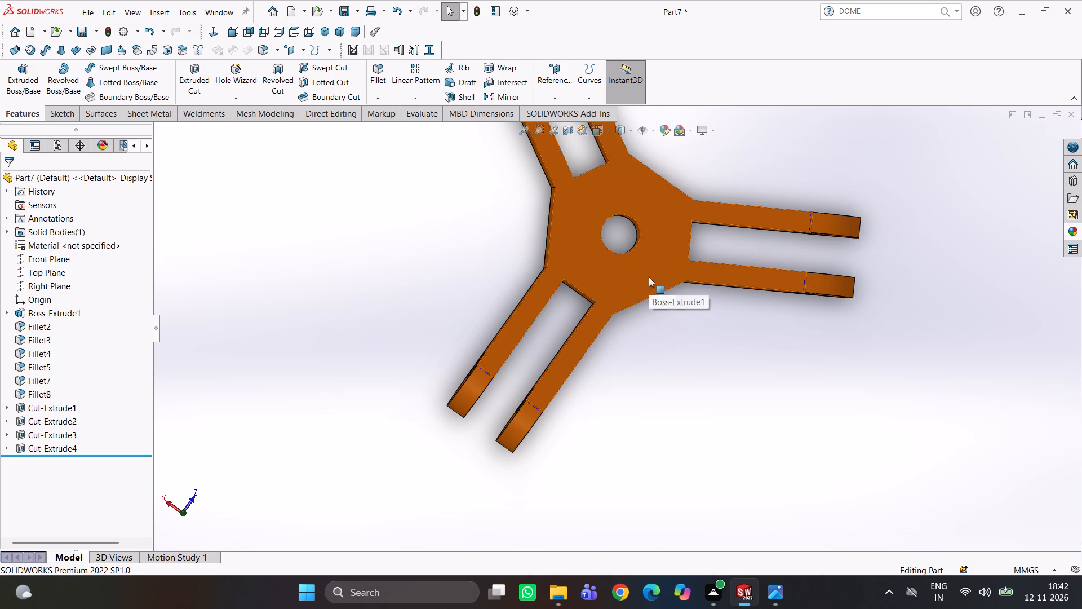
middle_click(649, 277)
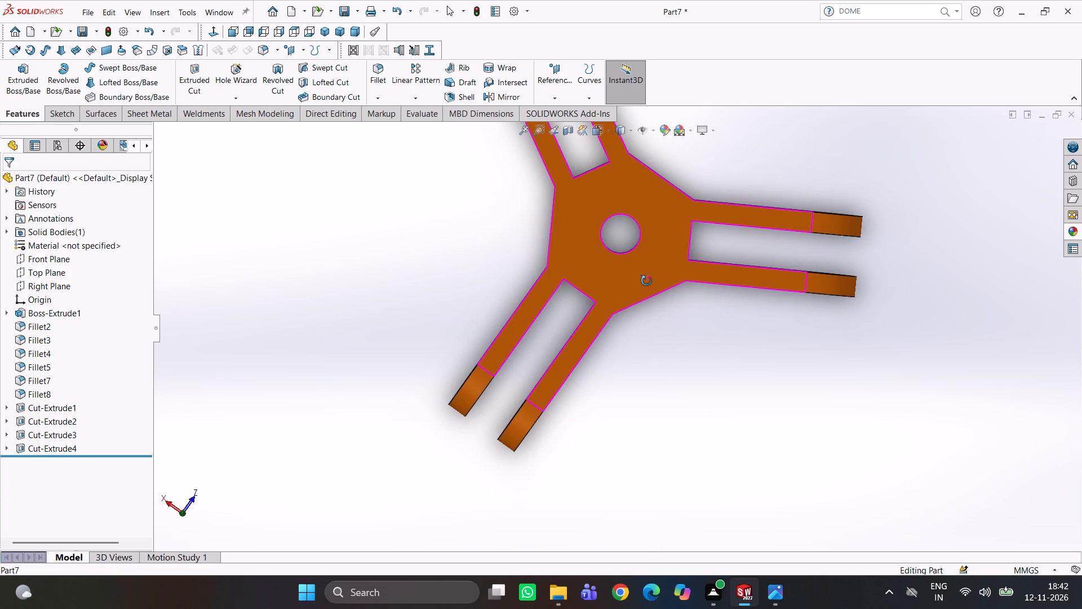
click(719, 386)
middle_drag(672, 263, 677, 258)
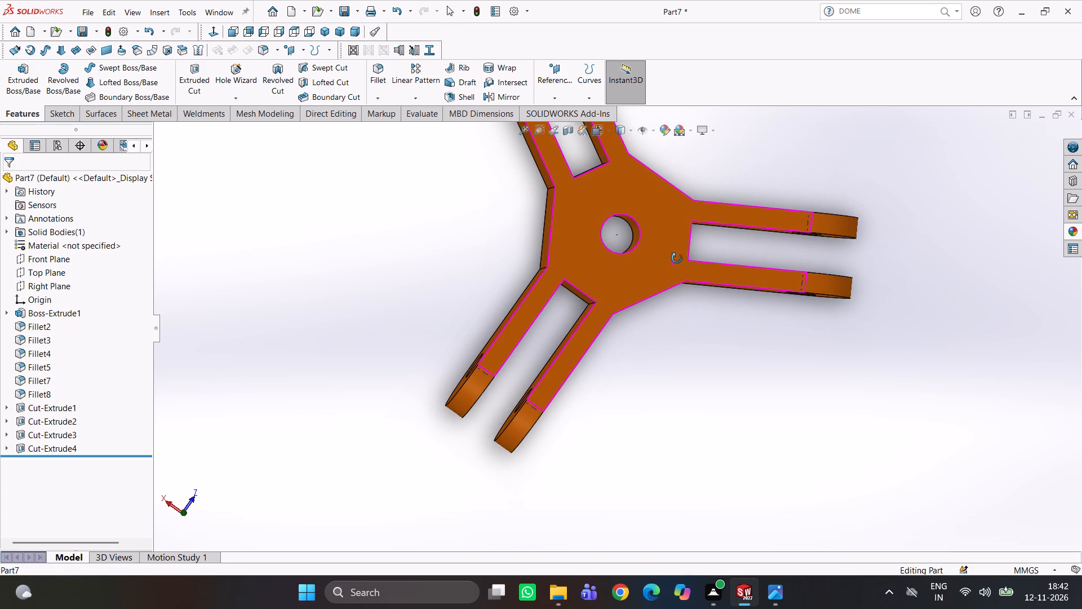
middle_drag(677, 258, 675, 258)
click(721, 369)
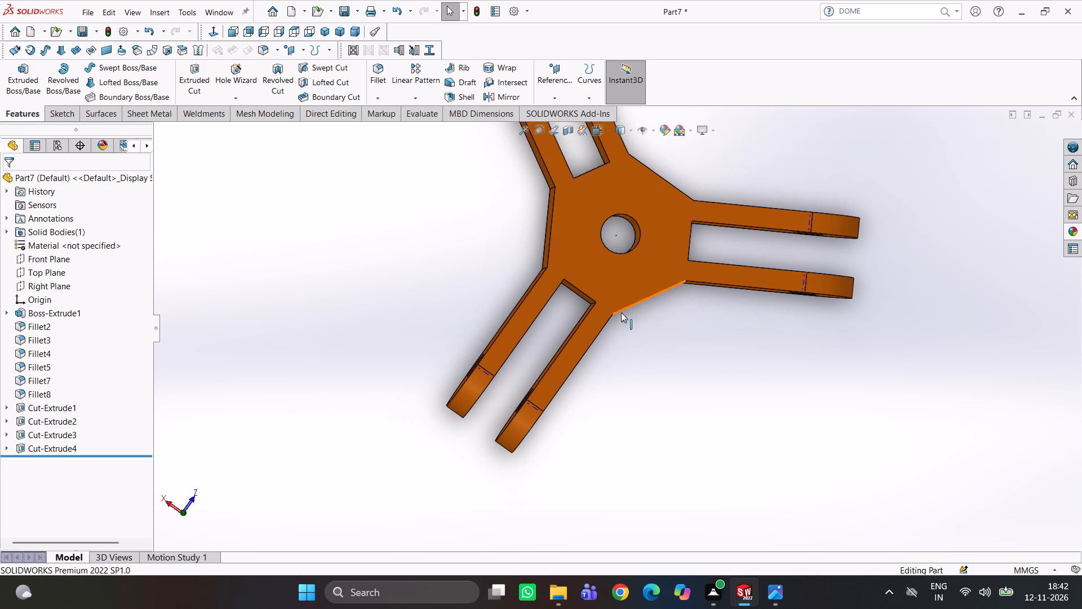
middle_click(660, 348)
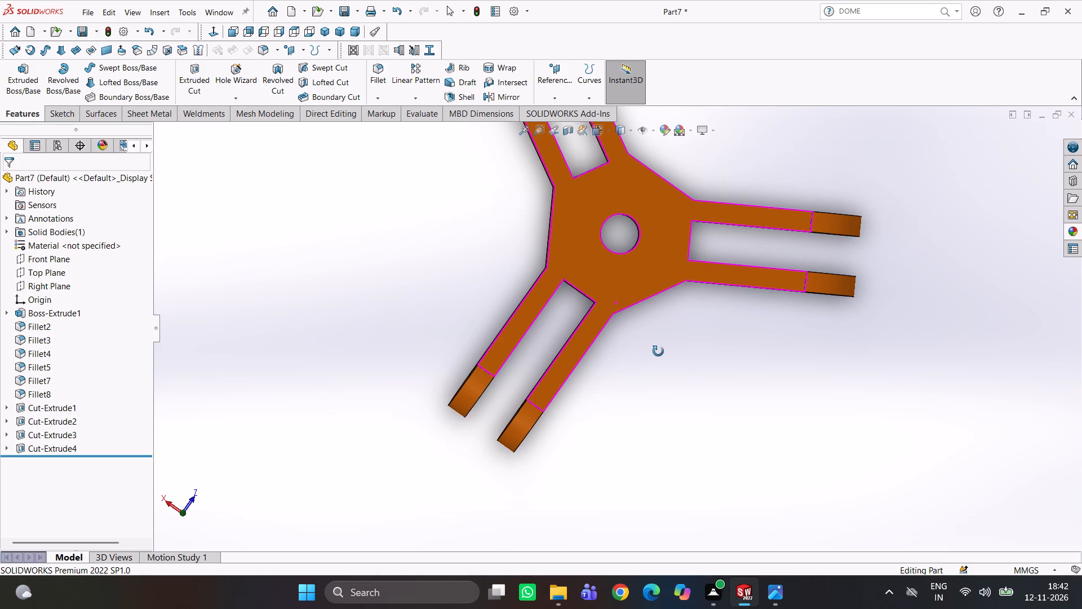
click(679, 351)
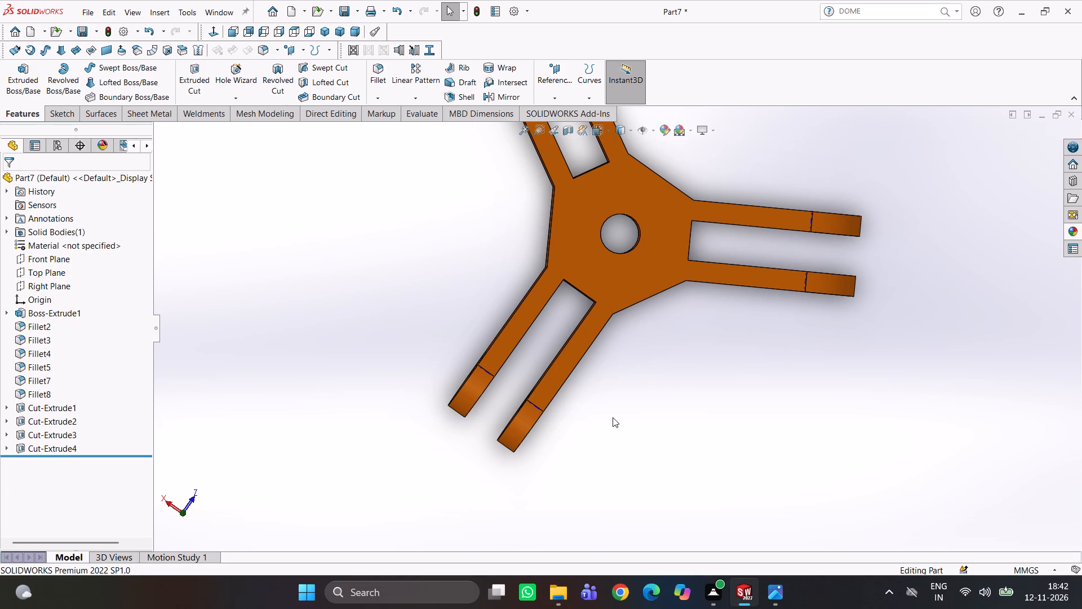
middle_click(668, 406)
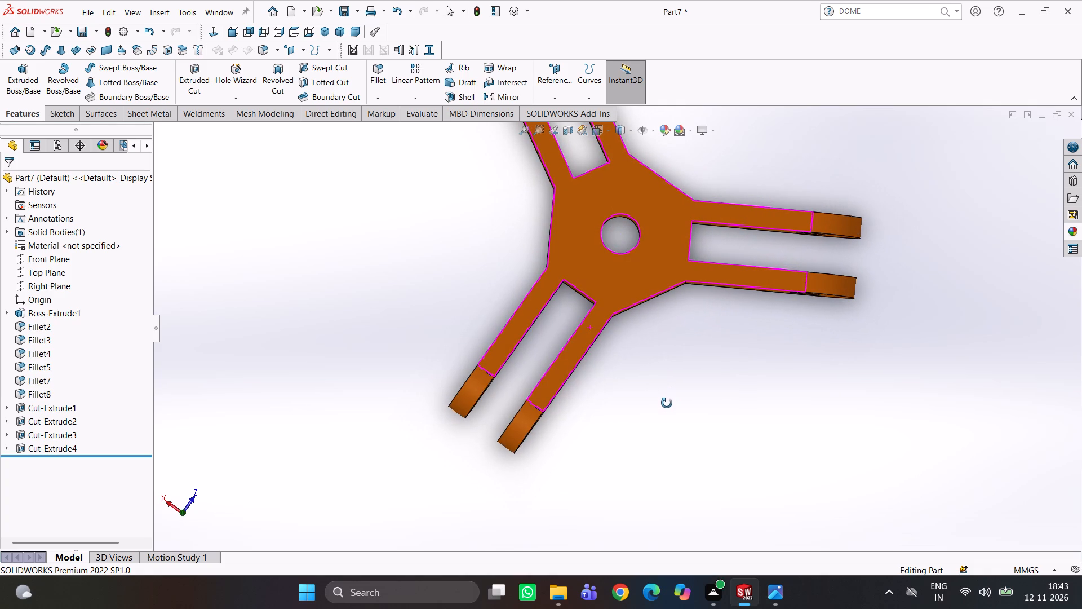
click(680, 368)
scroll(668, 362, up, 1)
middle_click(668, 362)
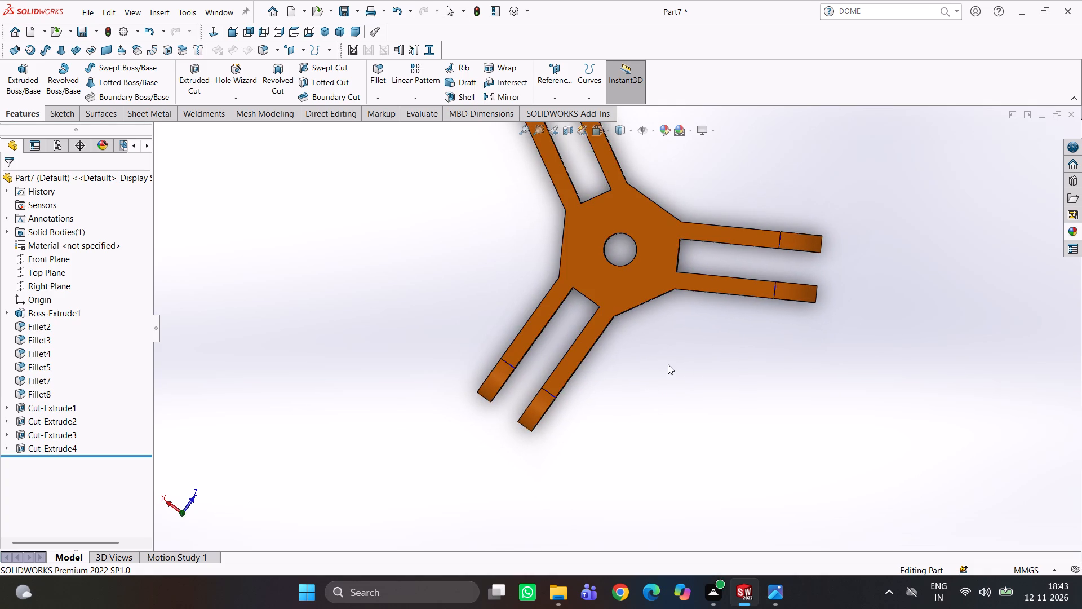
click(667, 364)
Inspect close up the straight hub edge between two arms and the corner where it meets the prong.
scroll(618, 320, down, 14)
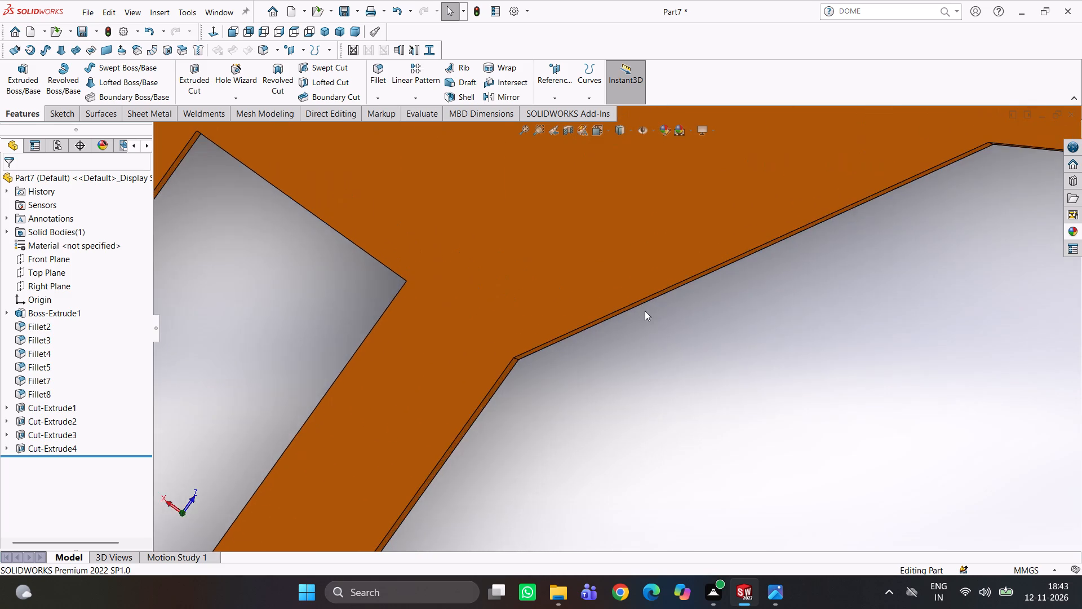
scroll(645, 311, down, 2)
drag(532, 291, 532, 295)
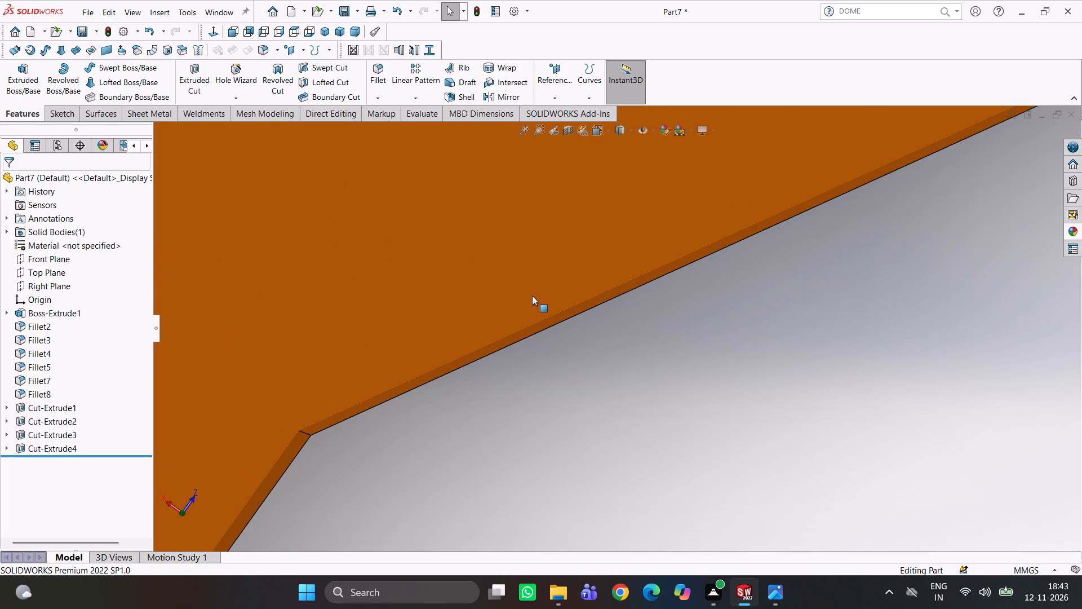
drag(532, 295, 534, 302)
scroll(591, 365, up, 2)
drag(617, 376, 618, 370)
click(655, 232)
scroll(647, 373, up, 2)
click(635, 386)
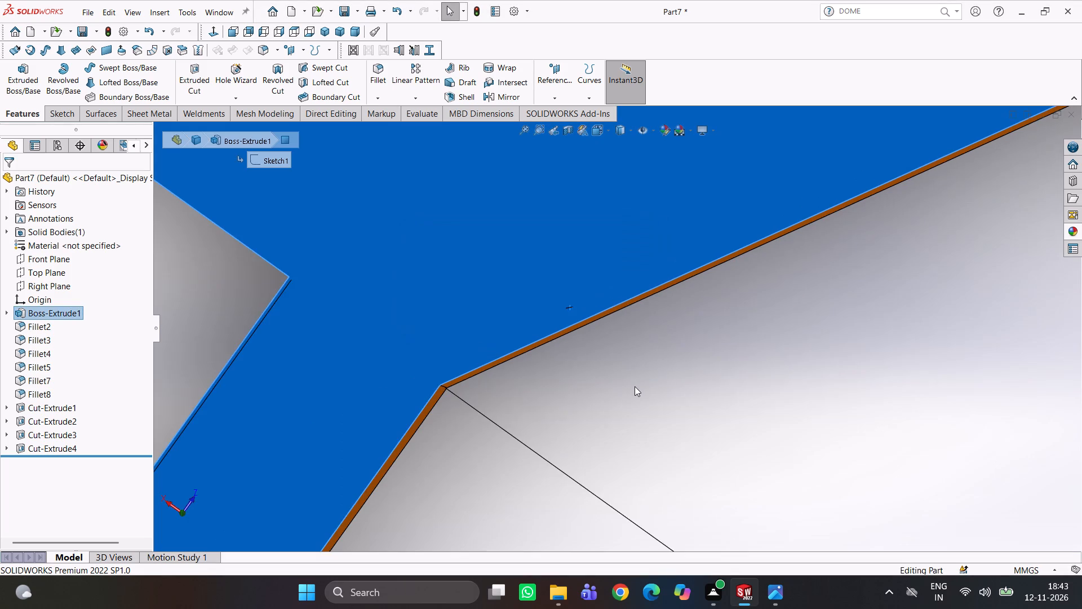
middle_click(638, 365)
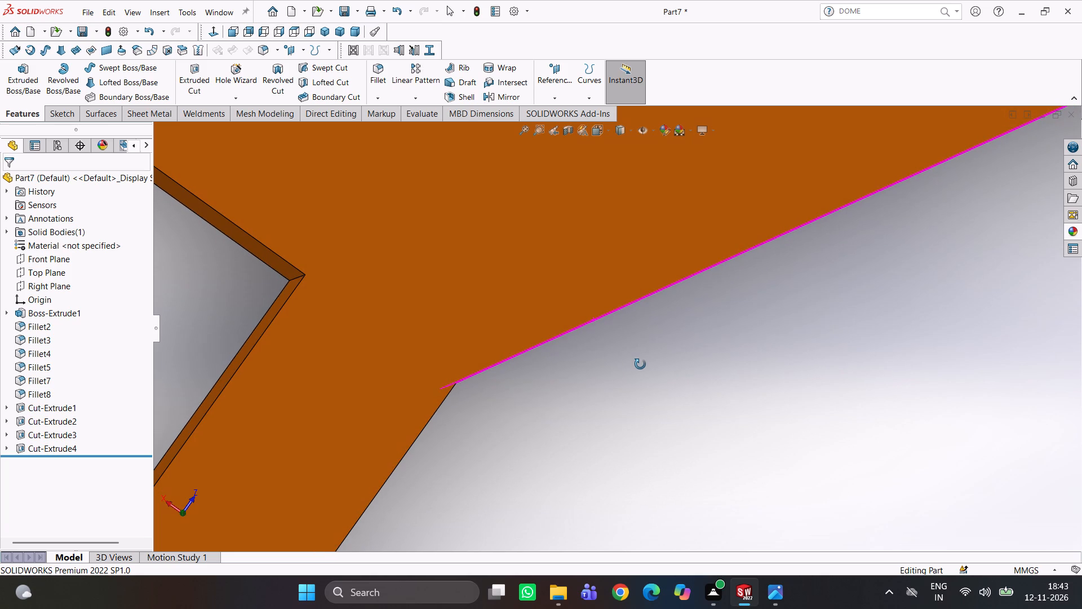
scroll(724, 390, up, 9)
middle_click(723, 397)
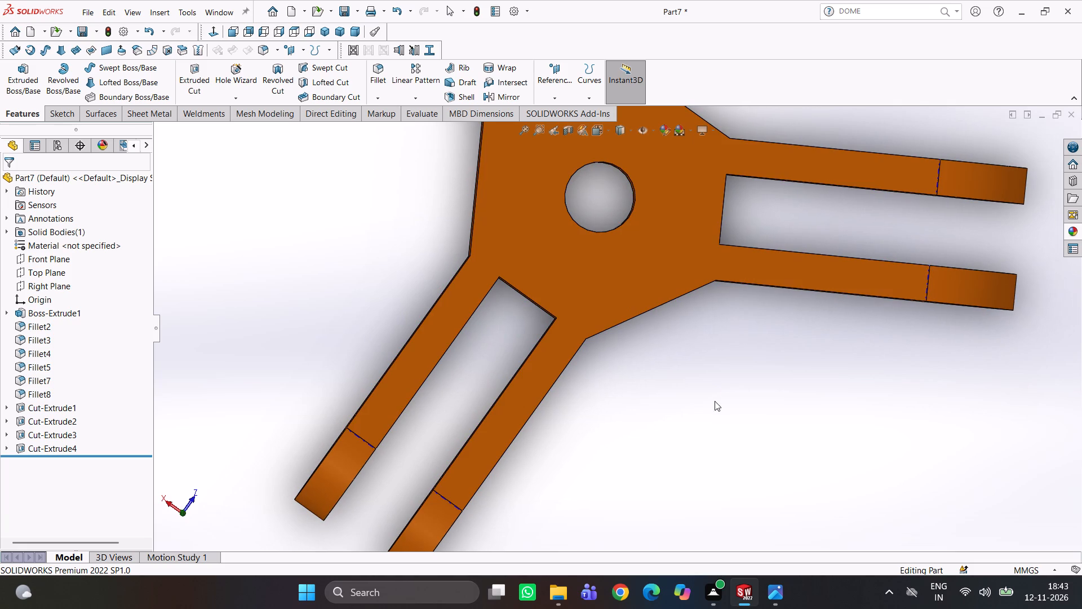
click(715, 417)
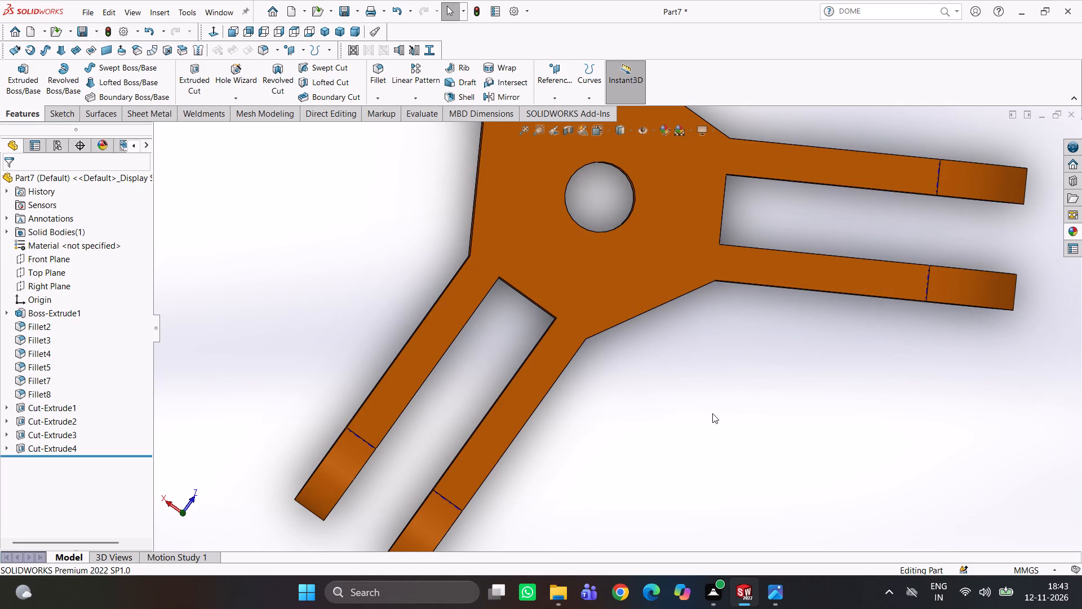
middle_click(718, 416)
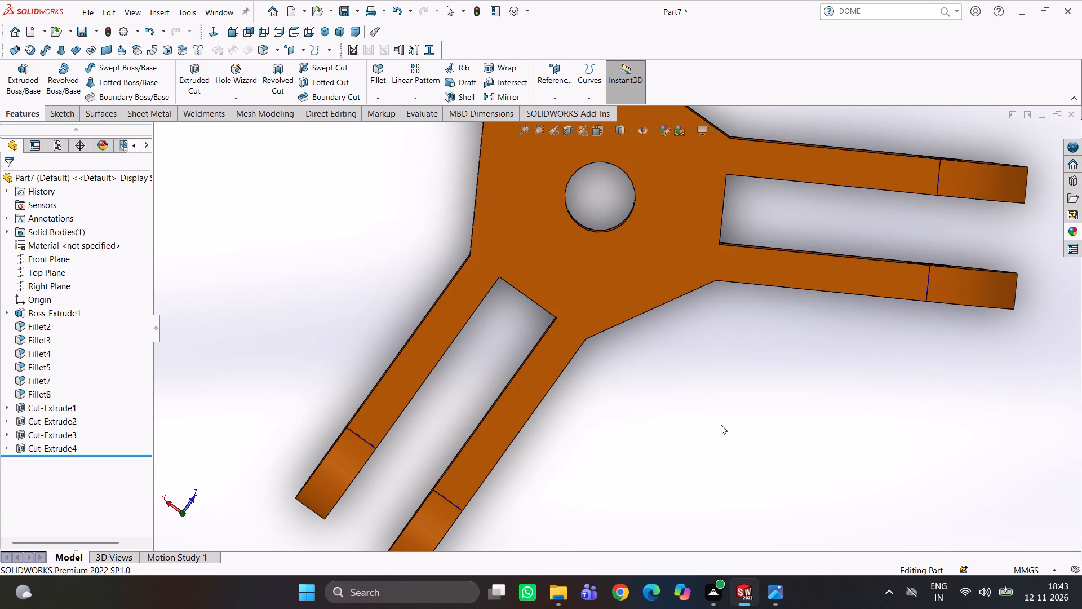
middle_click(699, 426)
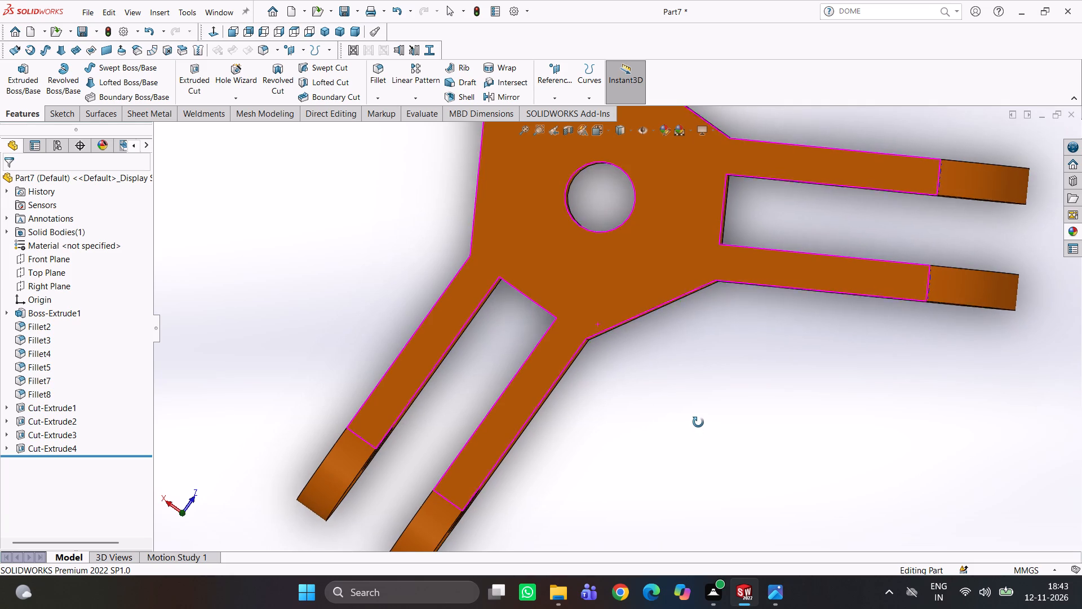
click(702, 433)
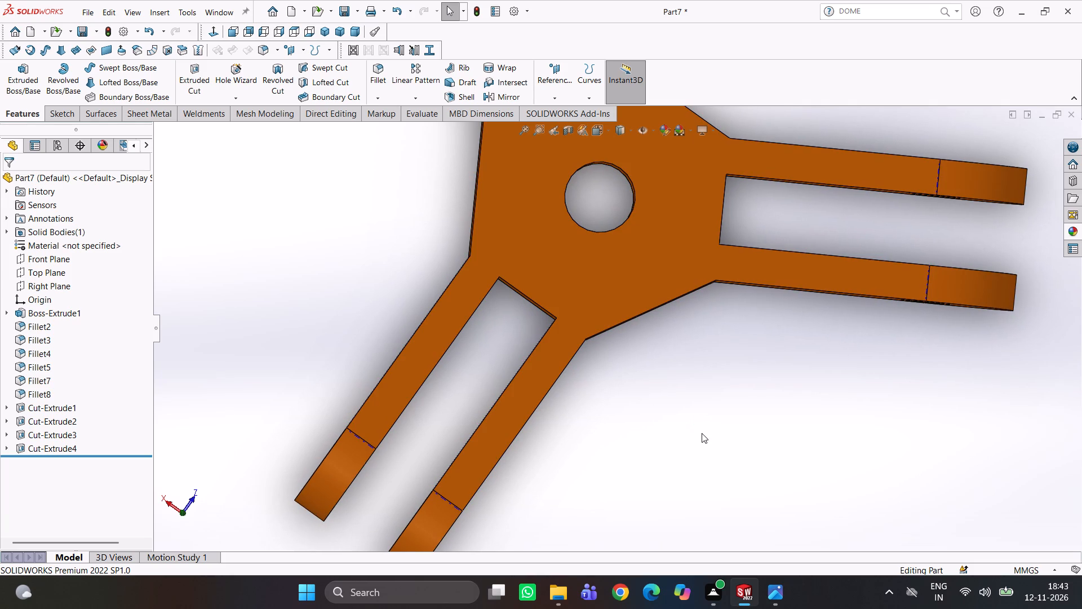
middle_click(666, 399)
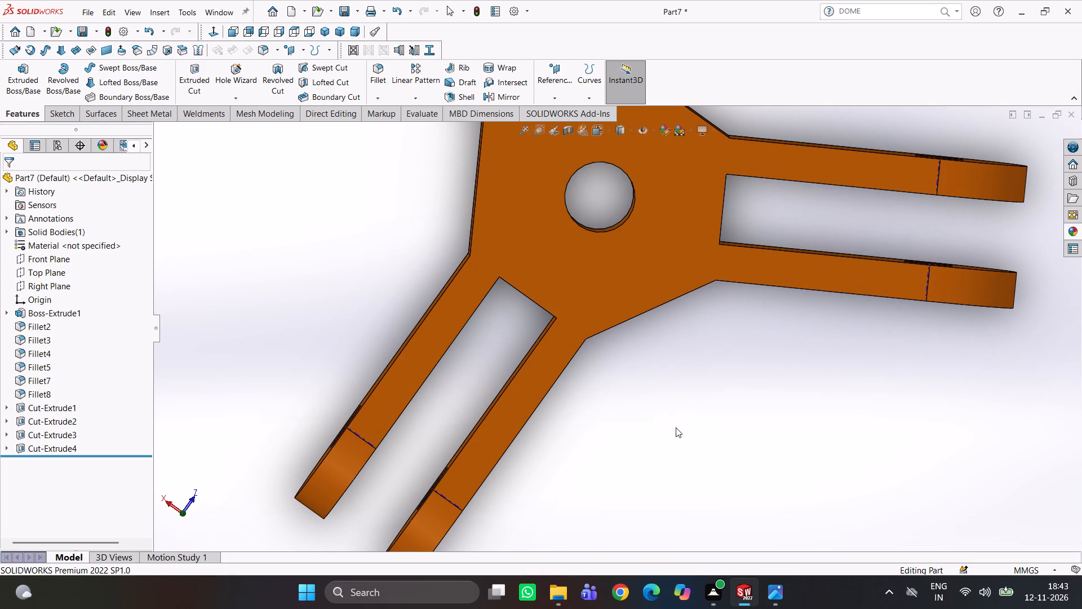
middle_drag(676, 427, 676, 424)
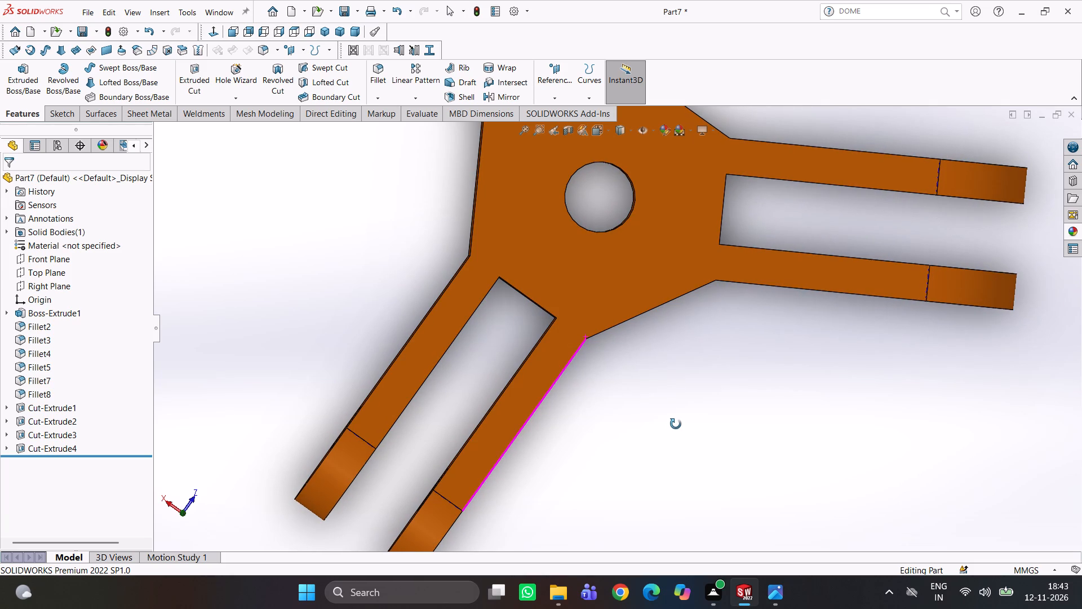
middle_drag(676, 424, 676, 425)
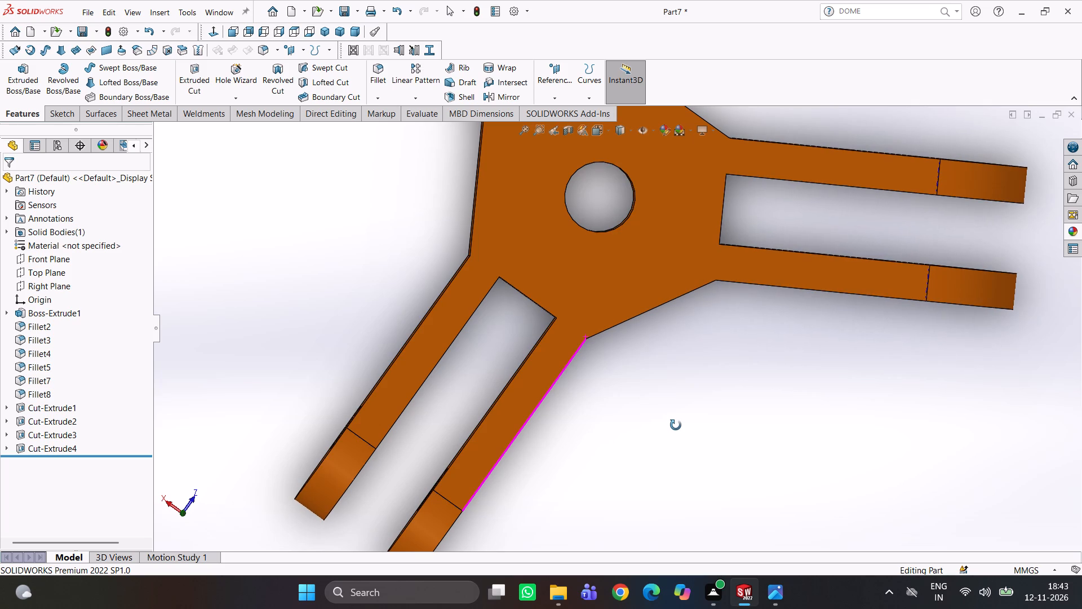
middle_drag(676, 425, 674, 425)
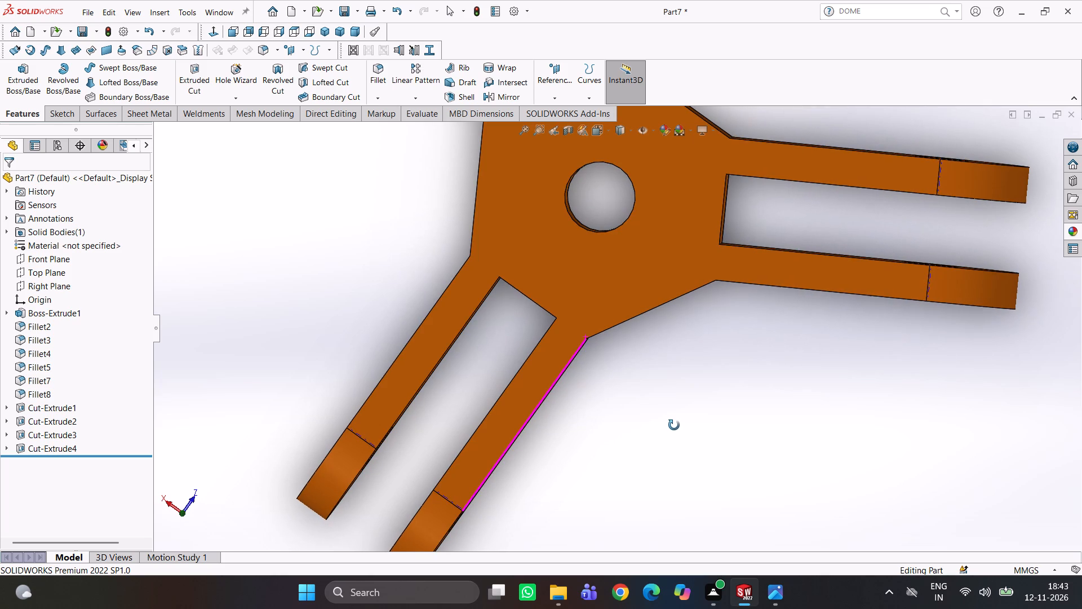
Examine the hub, central hole and slot walls from slightly tilted angles, along with the whole bracket.
middle_drag(674, 425, 677, 443)
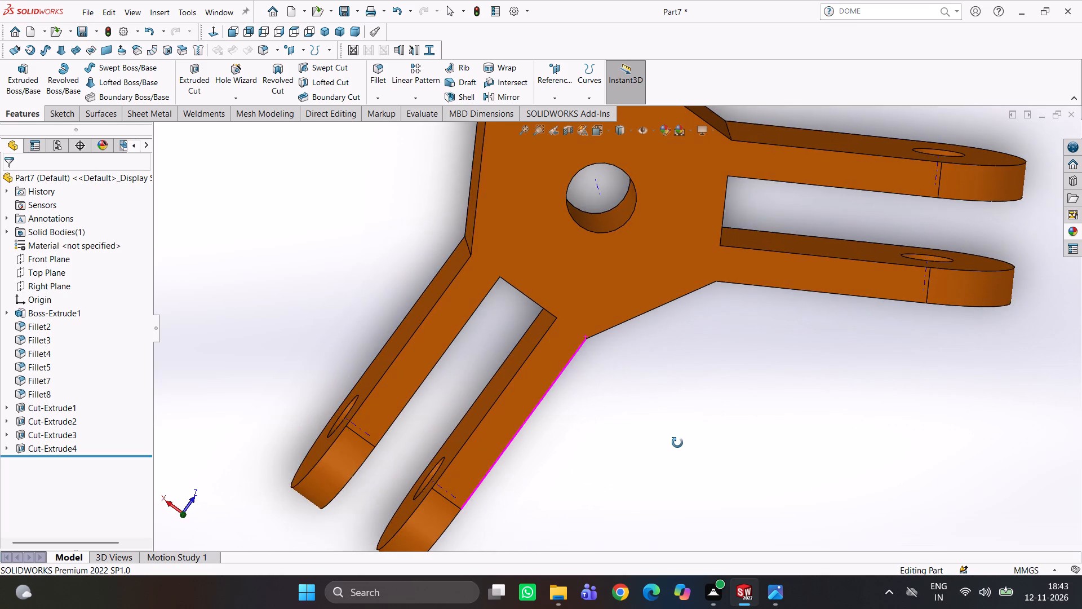
middle_drag(677, 443, 659, 453)
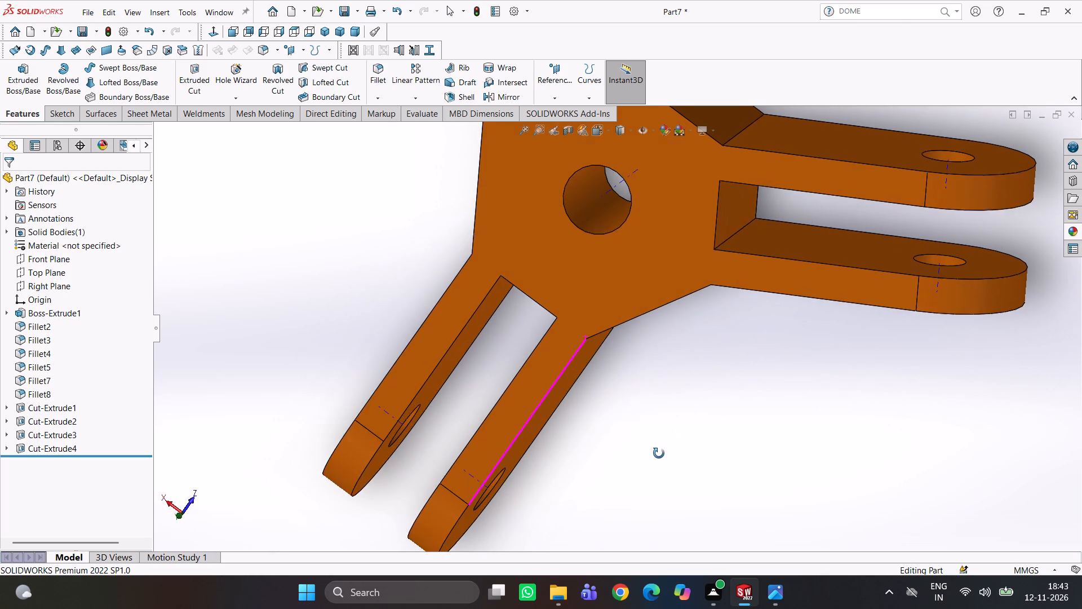
middle_drag(659, 453, 664, 442)
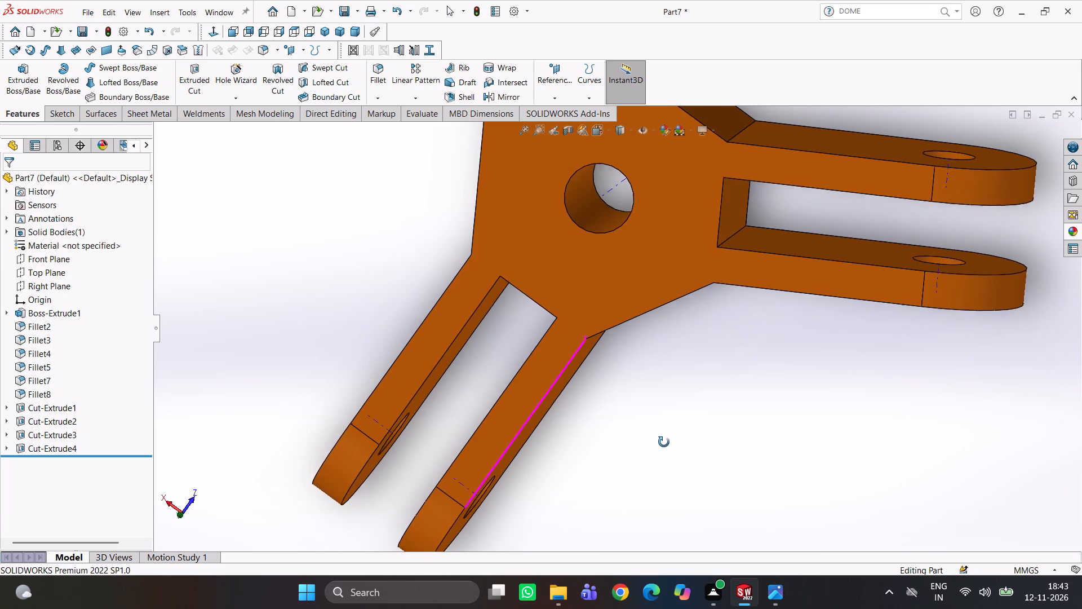
middle_drag(664, 442, 680, 411)
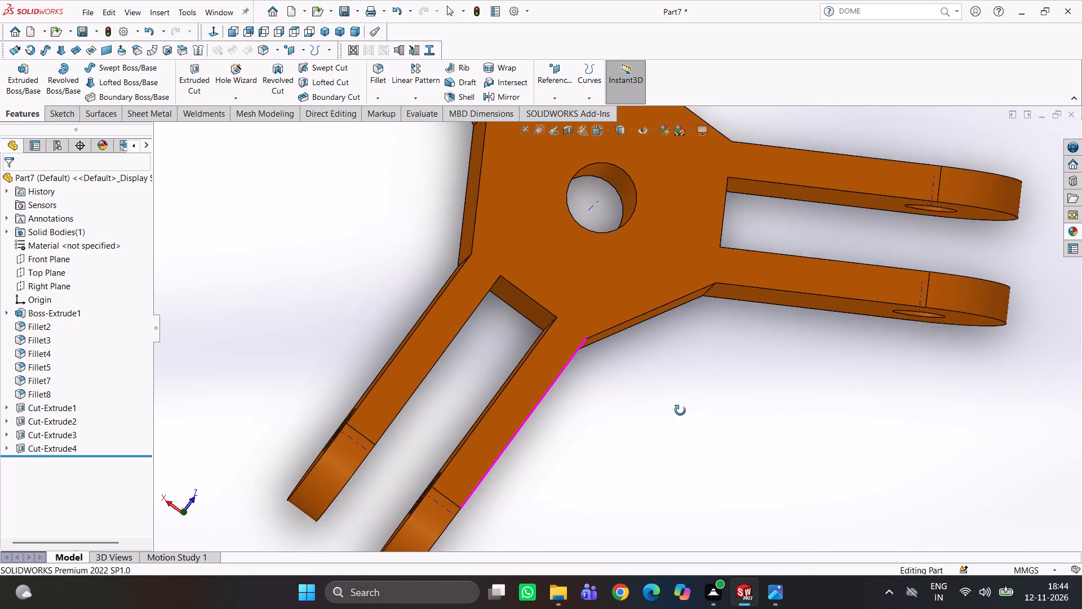
middle_drag(680, 411, 671, 454)
scroll(631, 314, up, 4)
middle_drag(629, 297, 646, 245)
scroll(626, 277, up, 2)
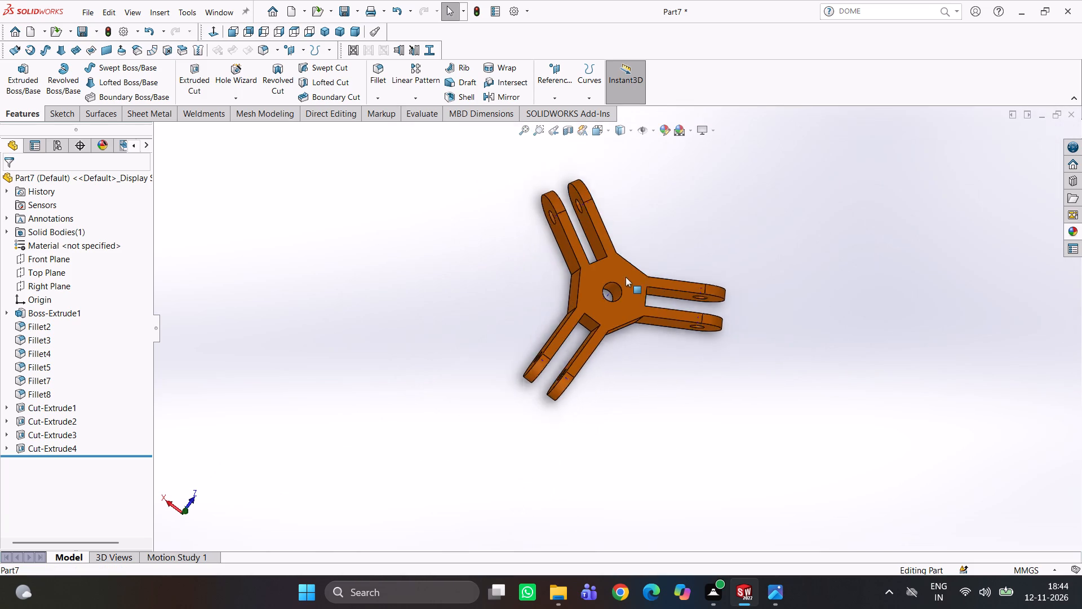
scroll(626, 277, up, 2)
Inspect close up the rounded prong ends of one arm, their holes and the slot between them.
middle_drag(626, 279, 588, 345)
scroll(596, 339, down, 3)
middle_drag(683, 292, 640, 345)
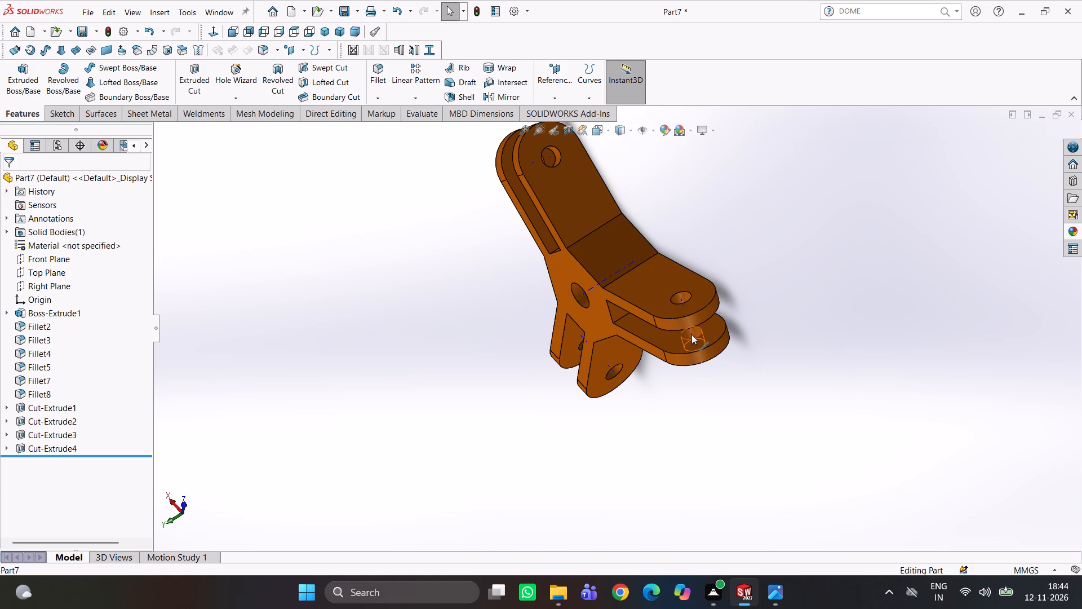
scroll(656, 318, down, 6)
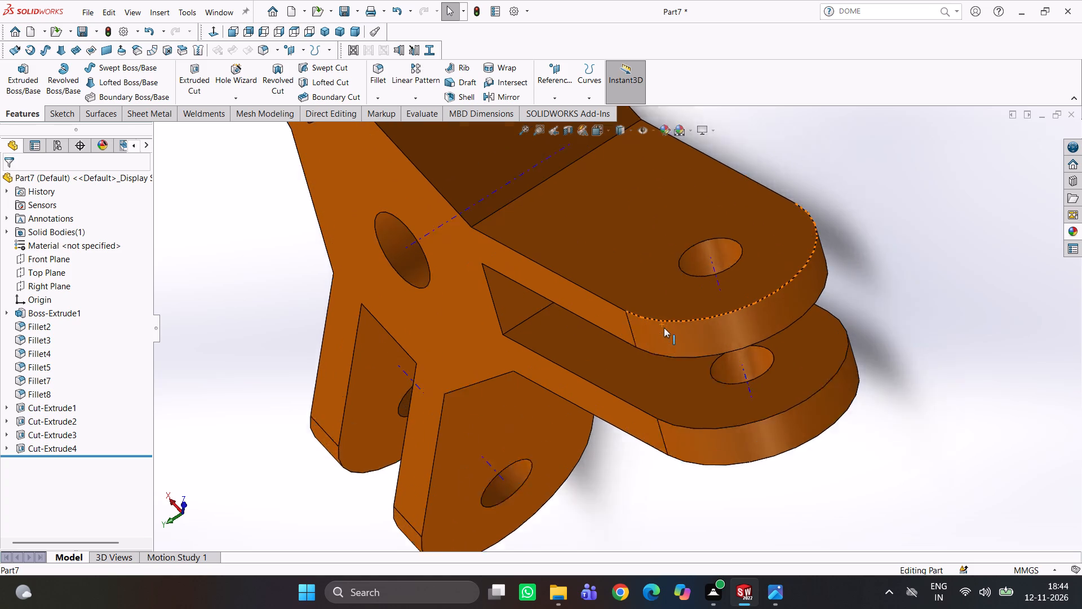
scroll(664, 328, down, 6)
scroll(691, 338, up, 3)
middle_drag(702, 351, 738, 415)
scroll(741, 416, up, 2)
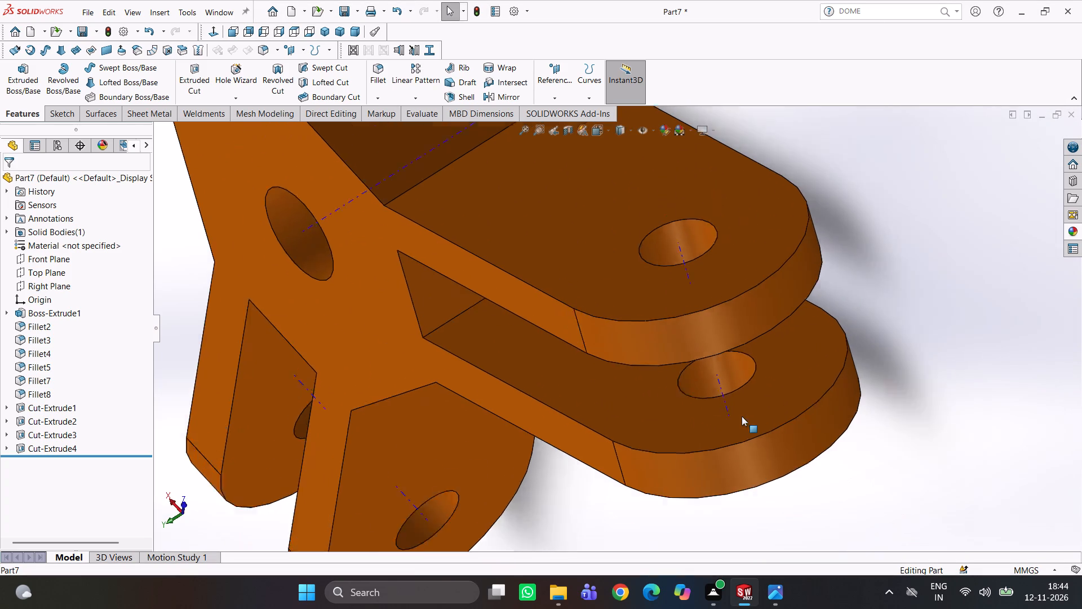
Examine the bracket from its reverse side, closing in on the central hole and surrounding hub face.
scroll(742, 416, up, 2)
middle_drag(782, 393, 809, 475)
scroll(741, 409, up, 4)
middle_drag(720, 391, 697, 431)
scroll(658, 372, down, 3)
middle_drag(651, 316, 646, 381)
scroll(633, 378, up, 2)
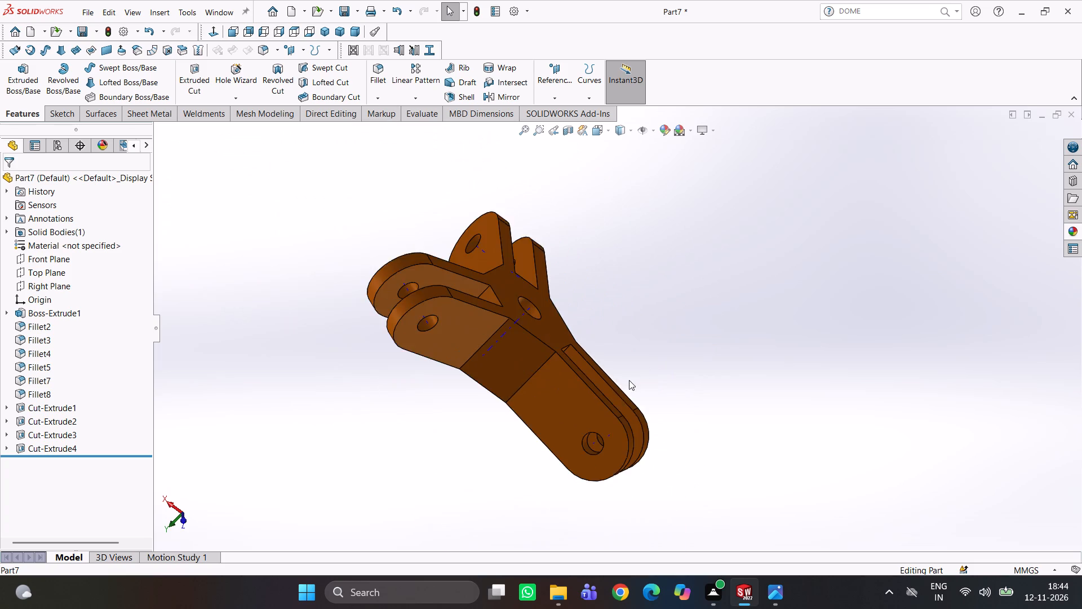
scroll(629, 380, up, 3)
middle_drag(617, 381, 539, 403)
scroll(505, 321, down, 9)
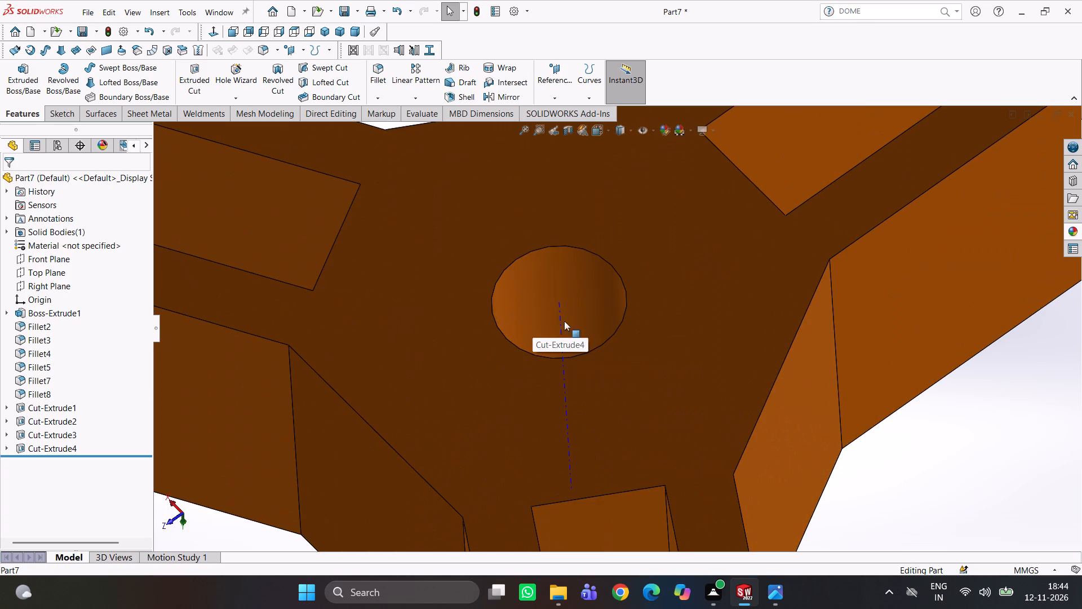
scroll(587, 376, up, 3)
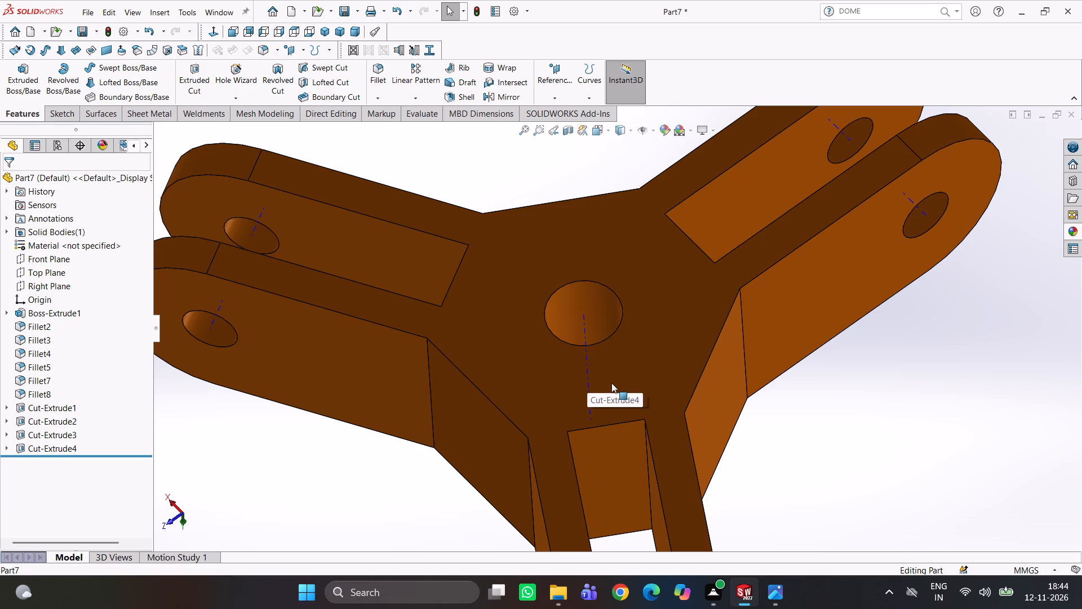
scroll(793, 449, up, 3)
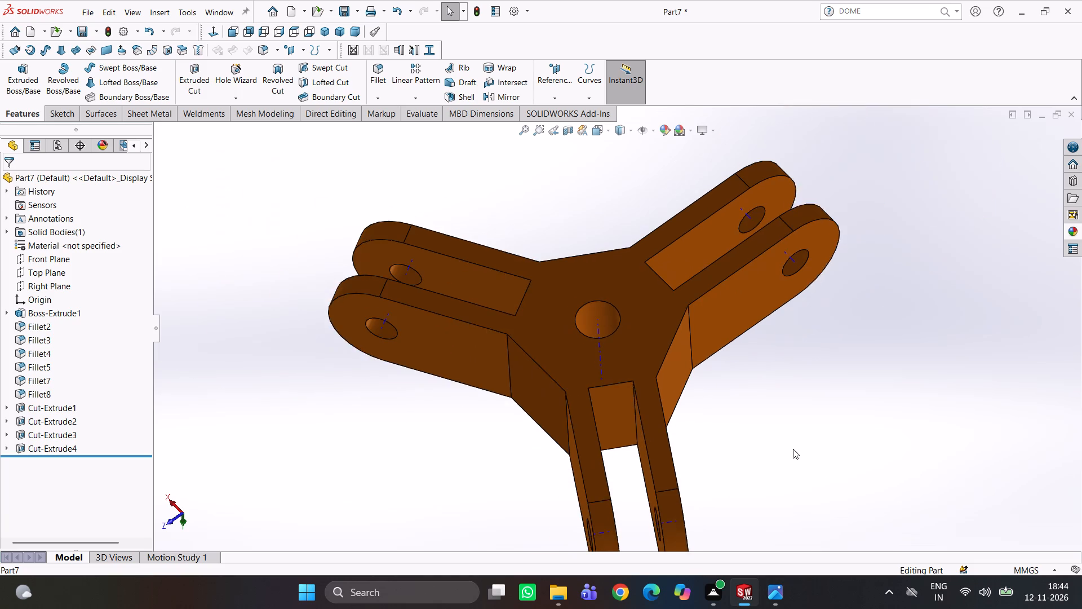
Inspect the arms, prong holes and angled hub sides on the reverse side from several oblique angles.
middle_drag(769, 450, 756, 474)
scroll(711, 431, up, 3)
middle_drag(708, 431, 709, 472)
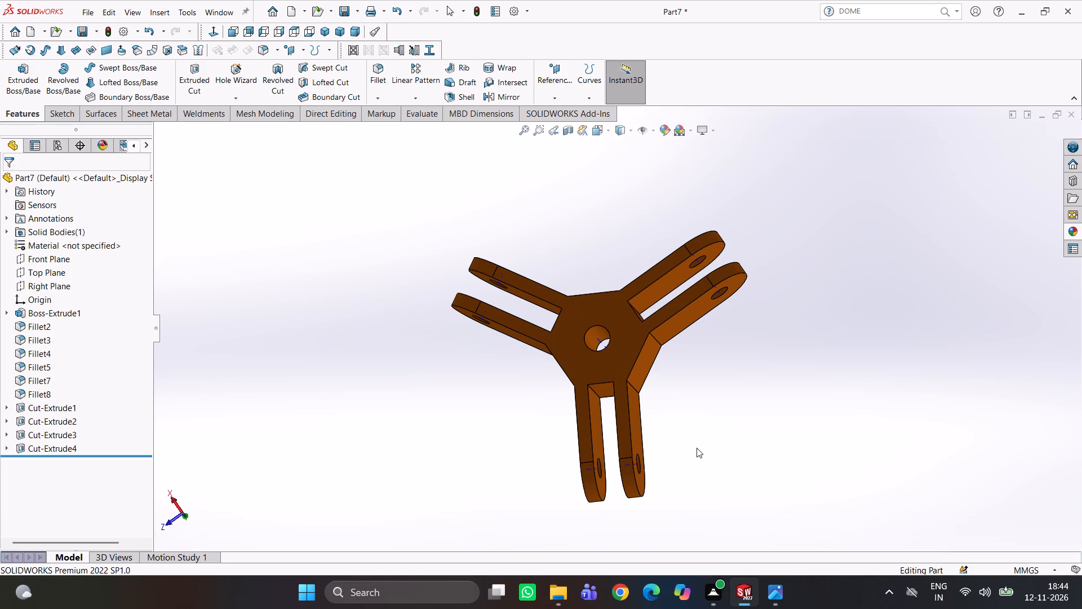
scroll(655, 404, up, 2)
middle_drag(531, 361, 611, 361)
scroll(643, 354, down, 4)
middle_drag(629, 346, 622, 387)
scroll(610, 336, down, 2)
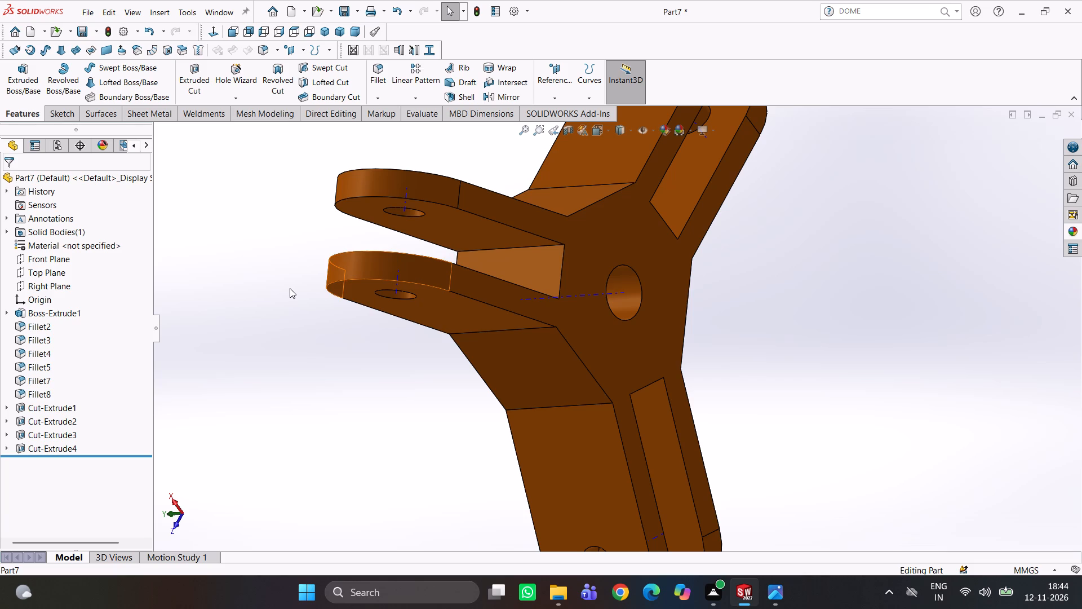
scroll(525, 325, up, 3)
middle_drag(751, 354, 707, 330)
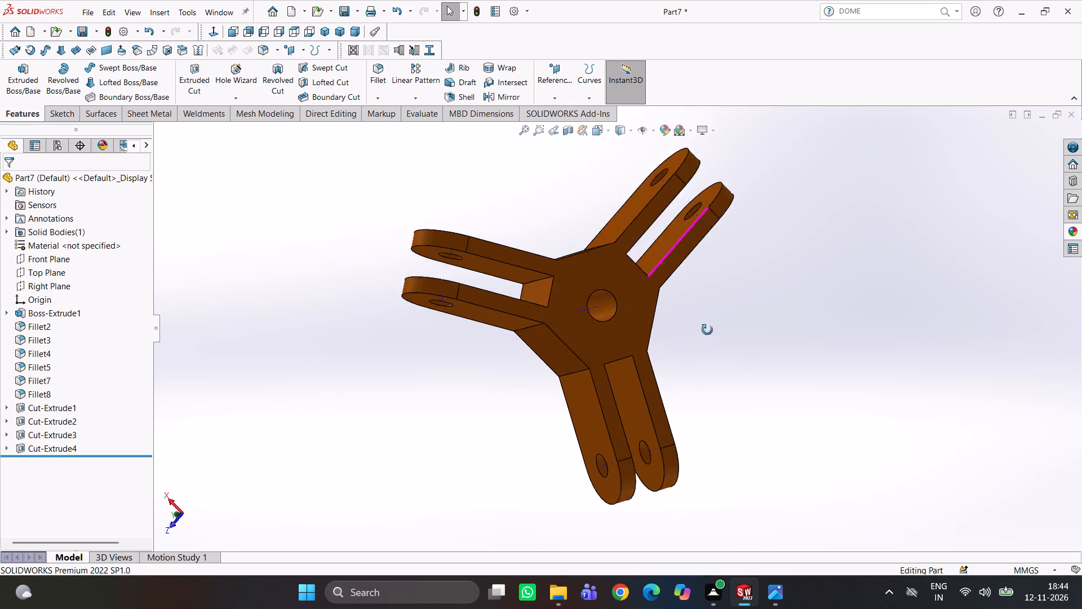
middle_drag(707, 330, 699, 302)
scroll(627, 311, down, 3)
middle_drag(626, 322, 595, 387)
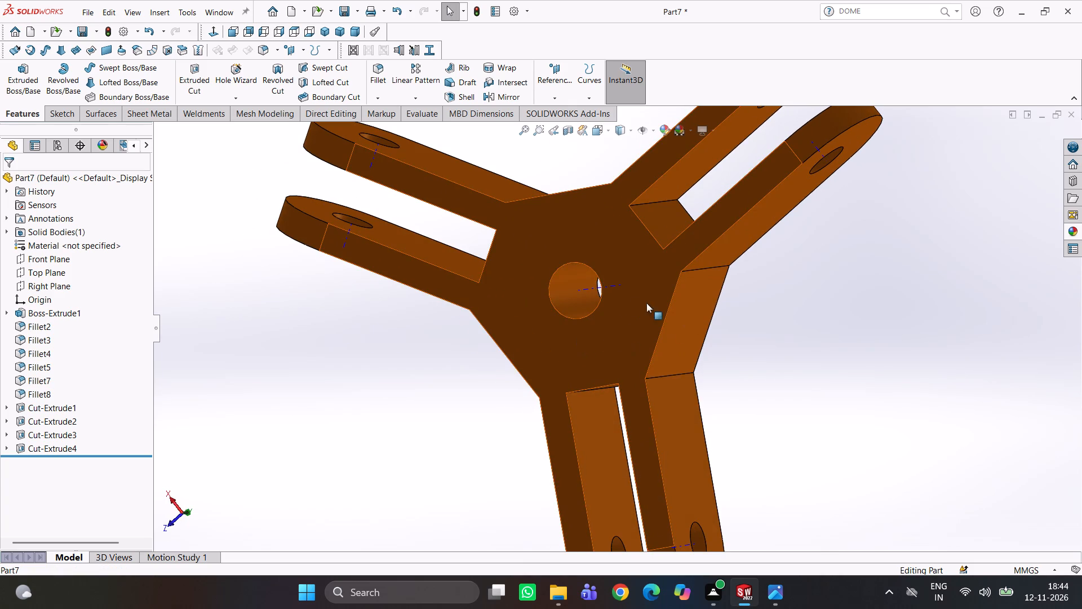
Examine the reverse face of the hub and its three arm slots from nearly face-on.
scroll(616, 299, up, 2)
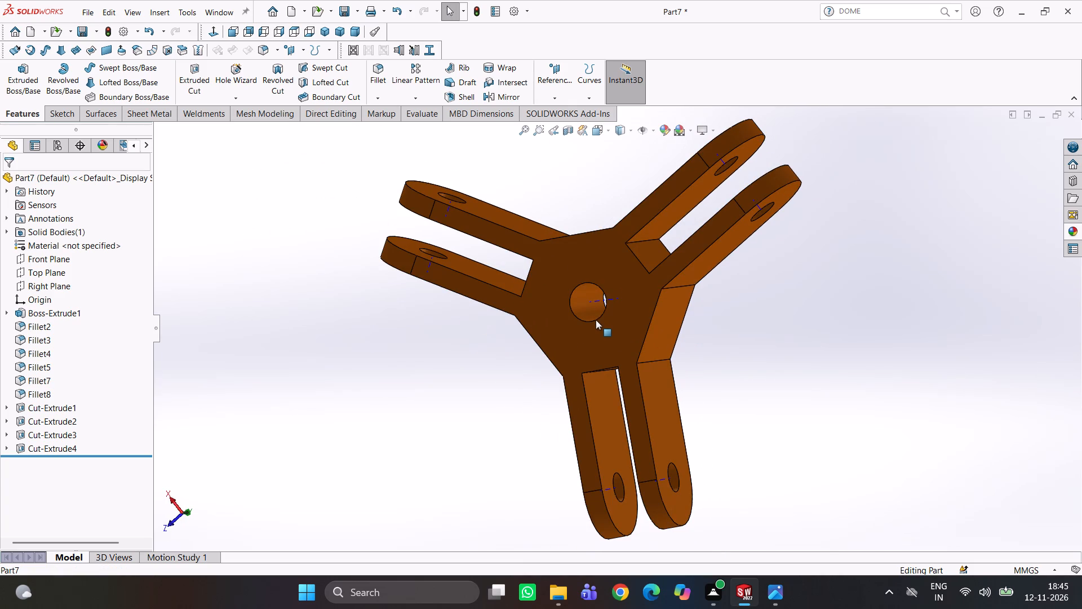
scroll(791, 352, up, 2)
middle_drag(684, 333, 733, 299)
scroll(633, 334, down, 3)
middle_drag(631, 346, 606, 381)
click(824, 387)
middle_drag(797, 333, 796, 333)
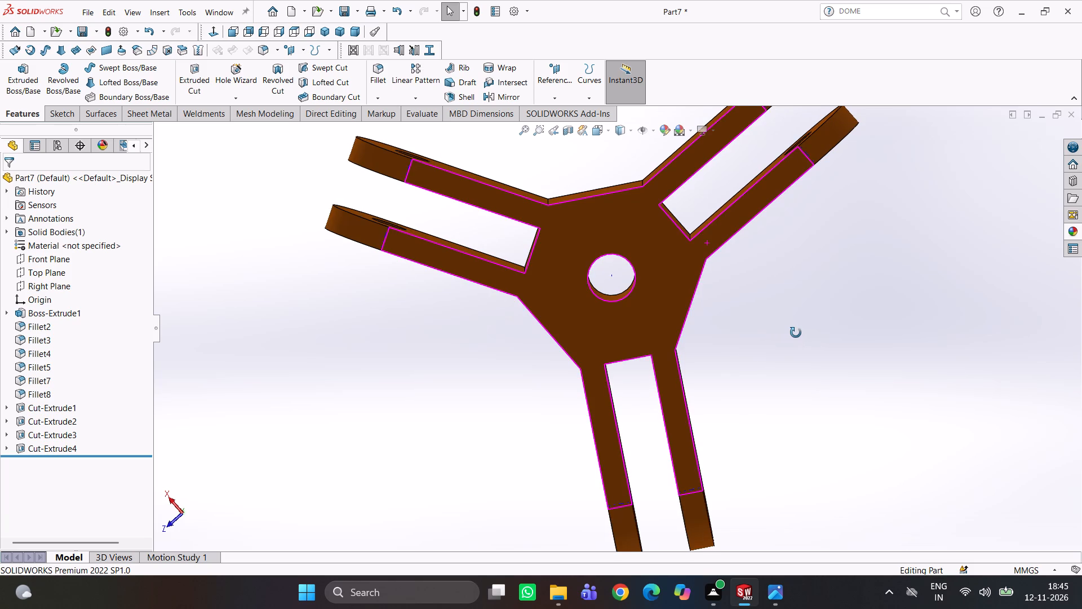
middle_drag(796, 333, 795, 326)
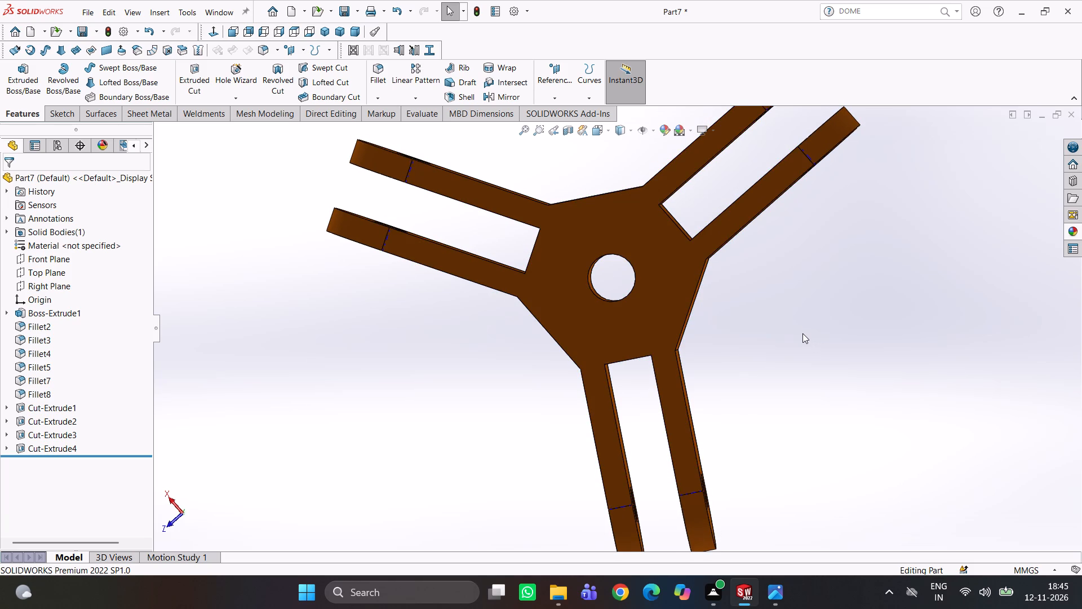
middle_drag(799, 338, 798, 333)
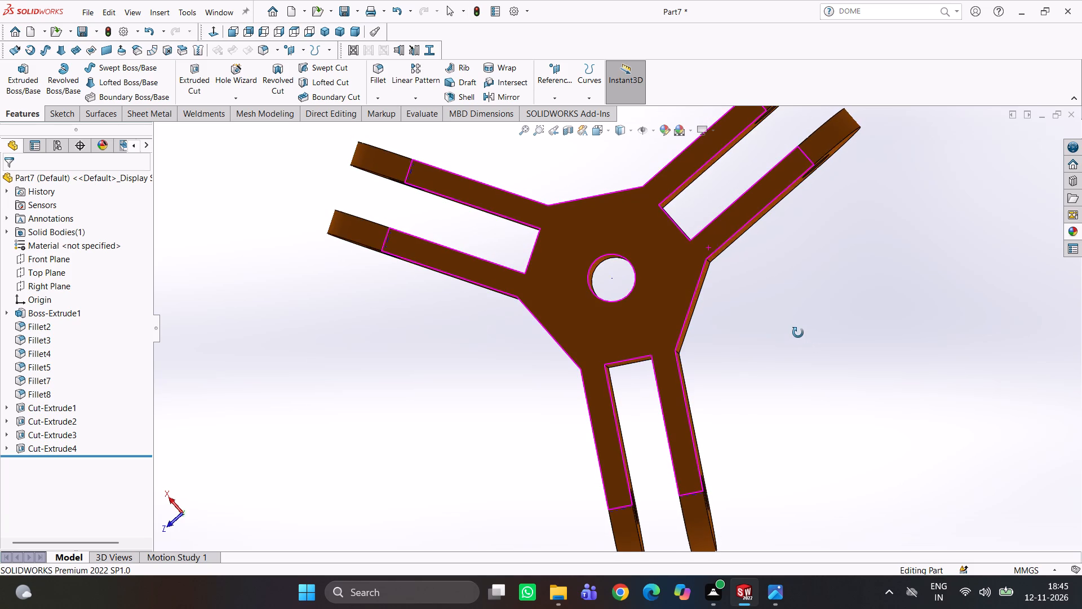
middle_drag(798, 333, 801, 333)
click(794, 336)
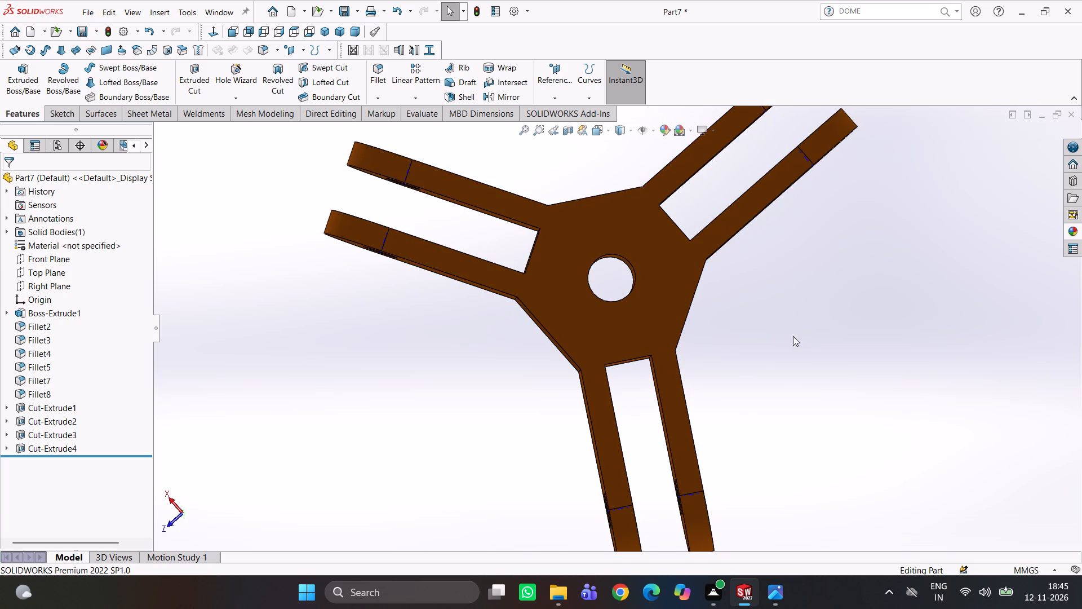
middle_click(787, 334)
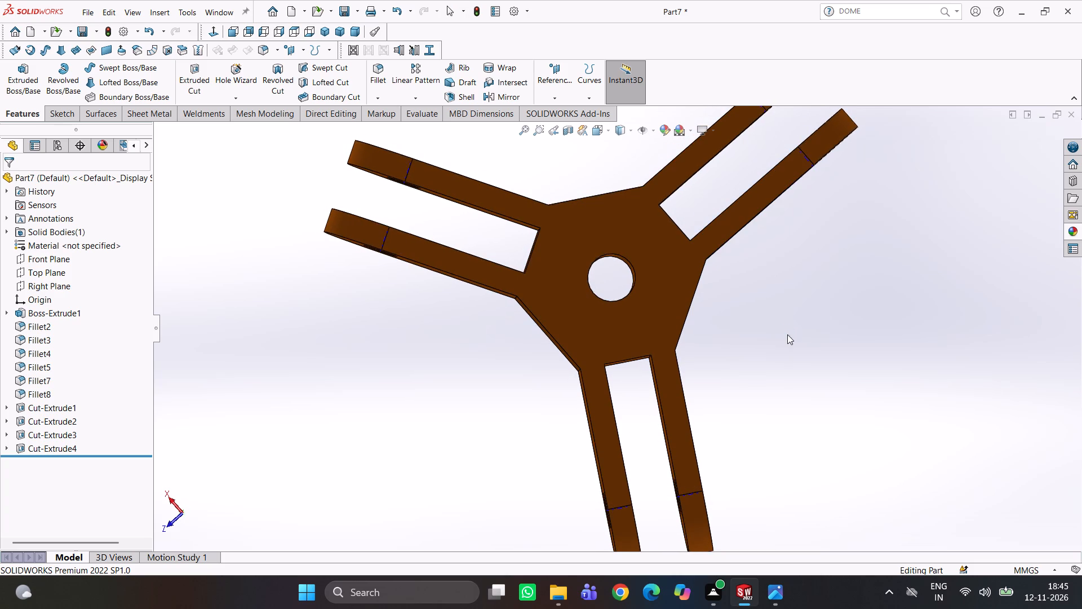
click(797, 346)
Inspect close up the inner end of one arm's slot and the adjoining hub corners on the reverse face.
scroll(751, 368, up, 3)
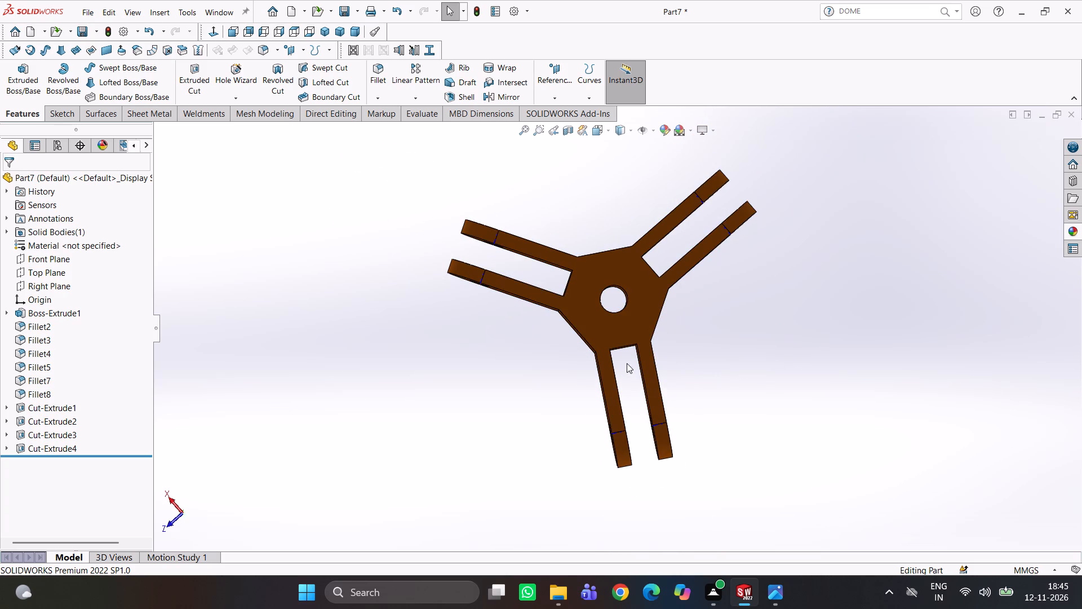
scroll(627, 363, down, 6)
scroll(680, 329, down, 2)
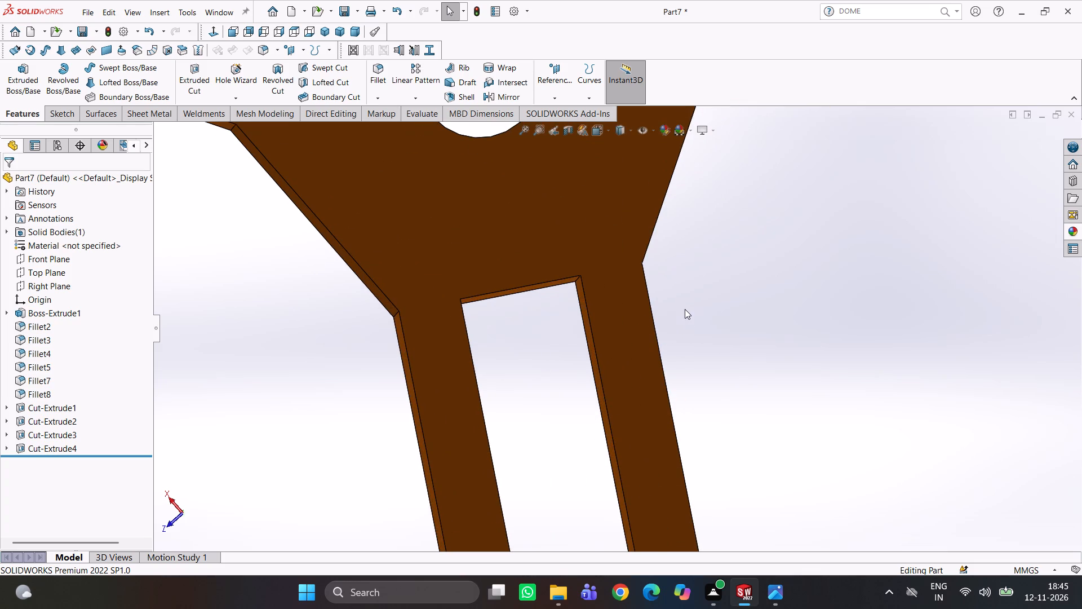
middle_click(696, 282)
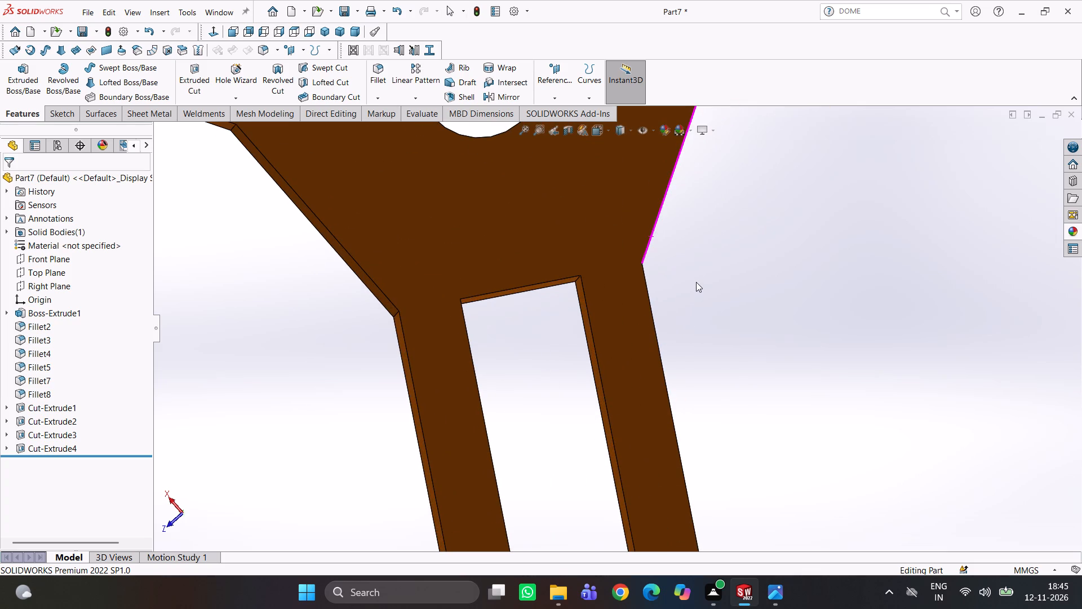
middle_click(693, 285)
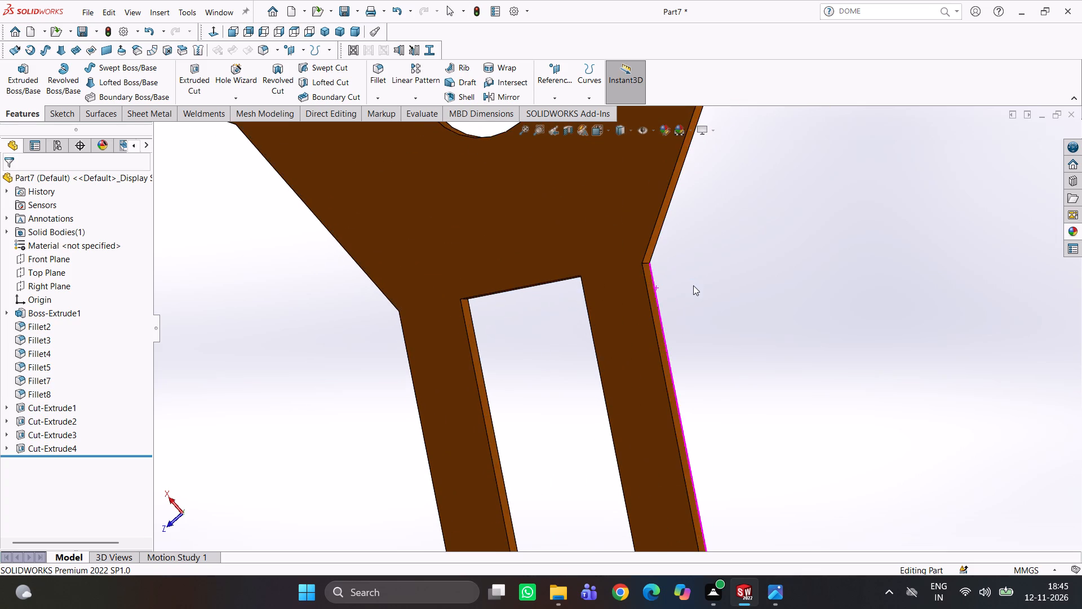
scroll(732, 299, up, 7)
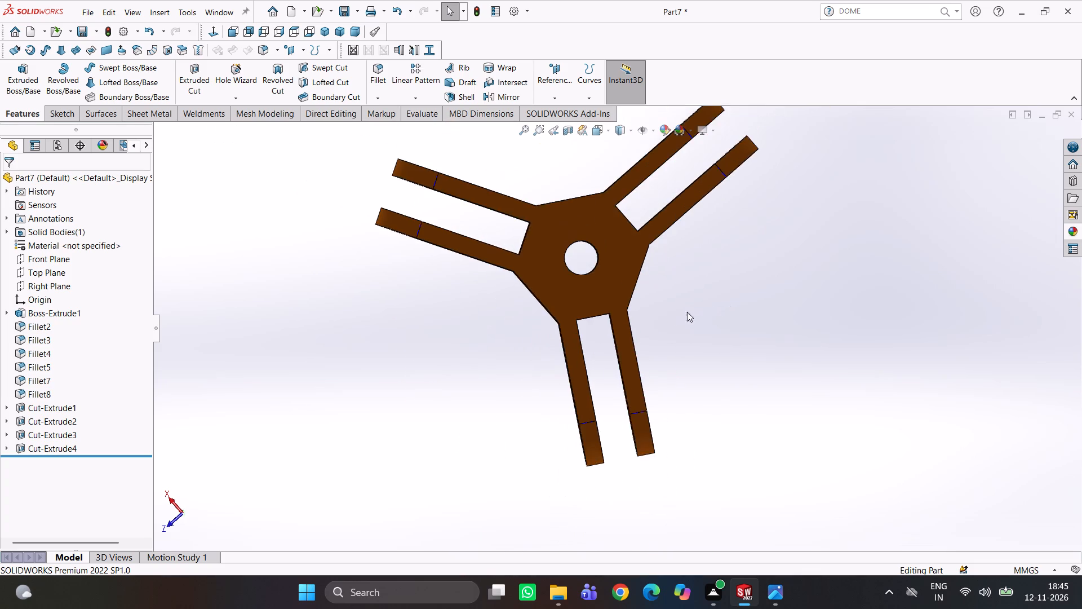
scroll(660, 317, down, 1)
scroll(639, 326, up, 4)
scroll(530, 343, down, 4)
click(577, 324)
scroll(651, 305, up, 3)
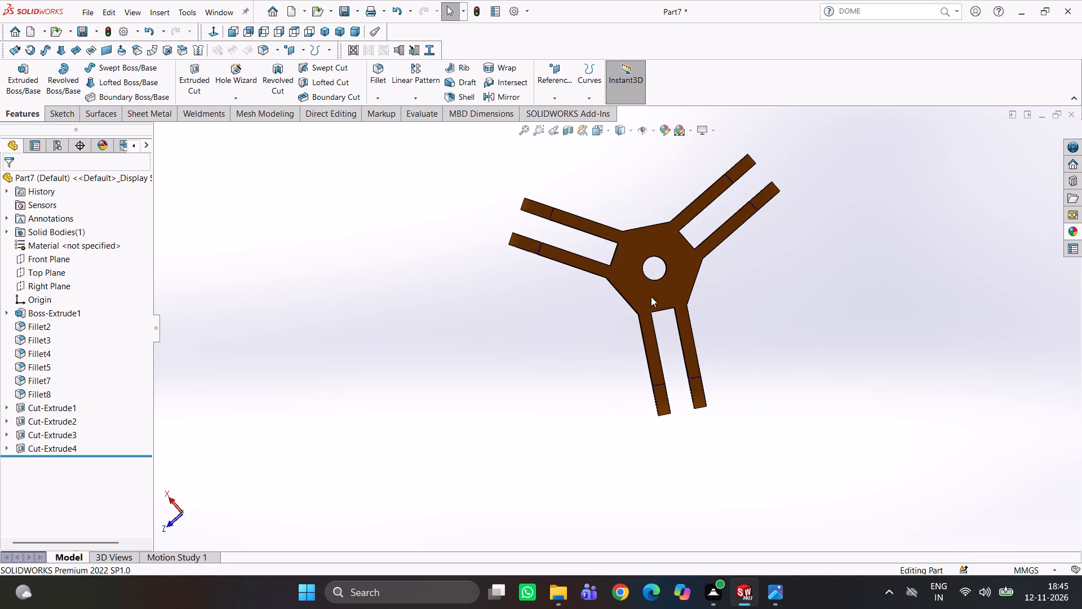
Examine the central hole face-on from the reverse side, along with the overall bracket from a tilted angle.
middle_click(605, 310)
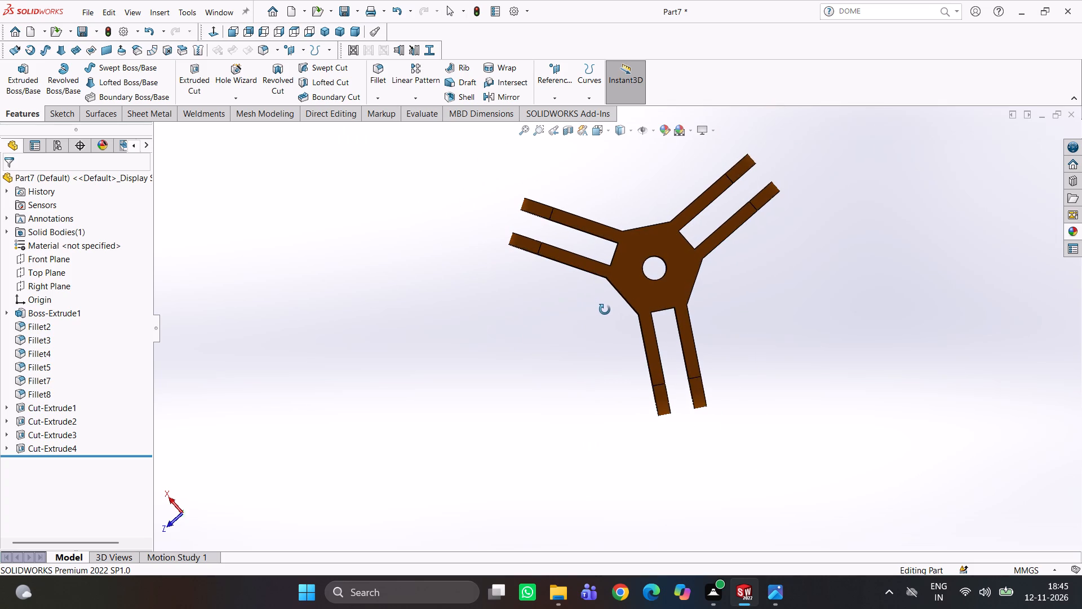
scroll(668, 268, down, 5)
scroll(628, 301, down, 3)
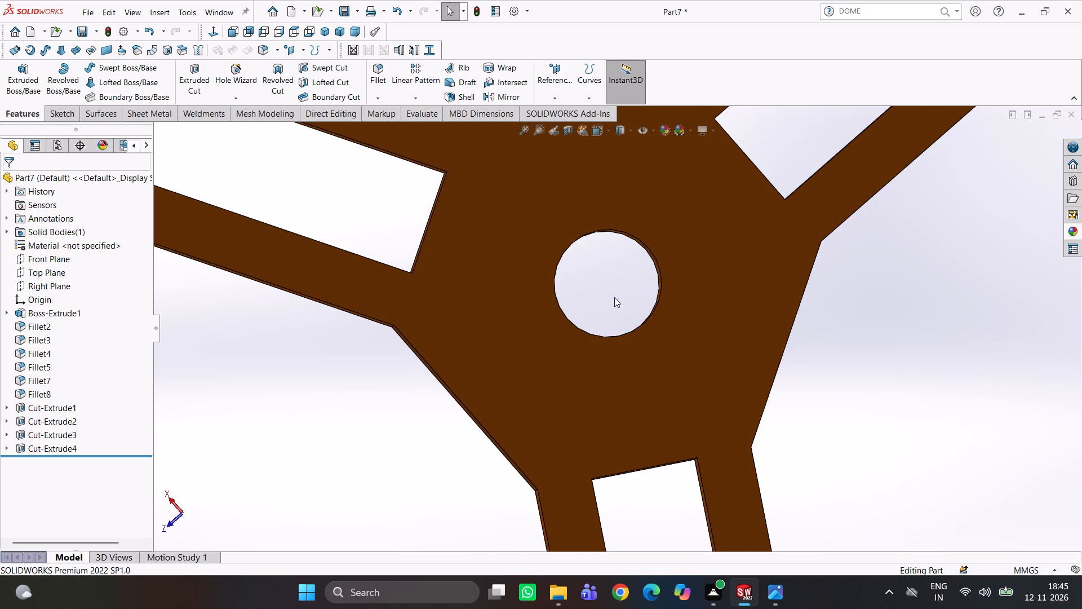
click(590, 290)
middle_drag(846, 313, 844, 314)
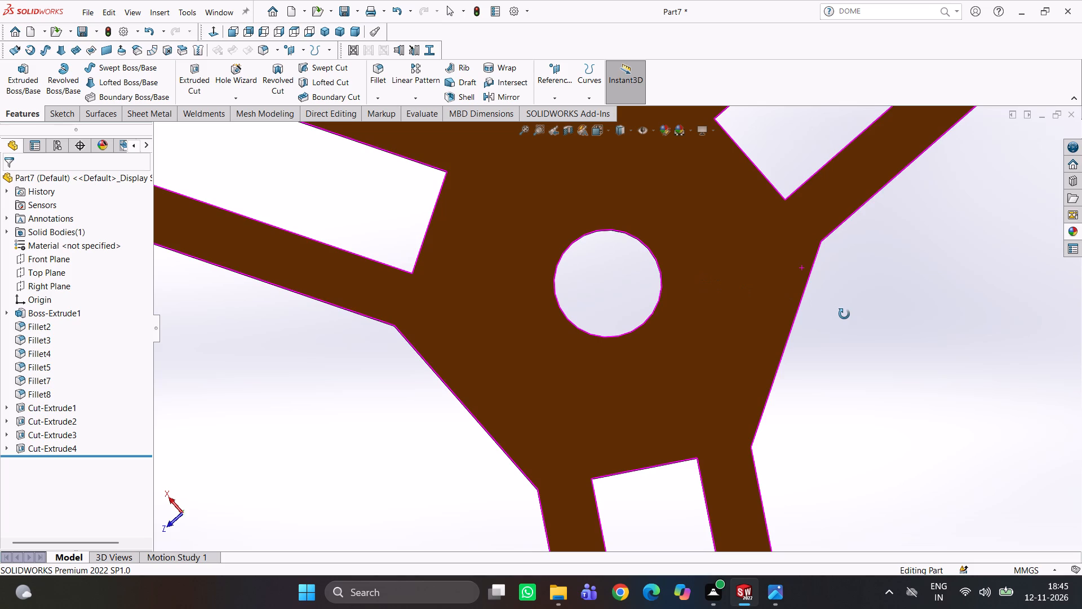
middle_drag(844, 314, 844, 314)
middle_drag(844, 314, 841, 317)
scroll(836, 341, up, 4)
middle_drag(829, 339, 842, 316)
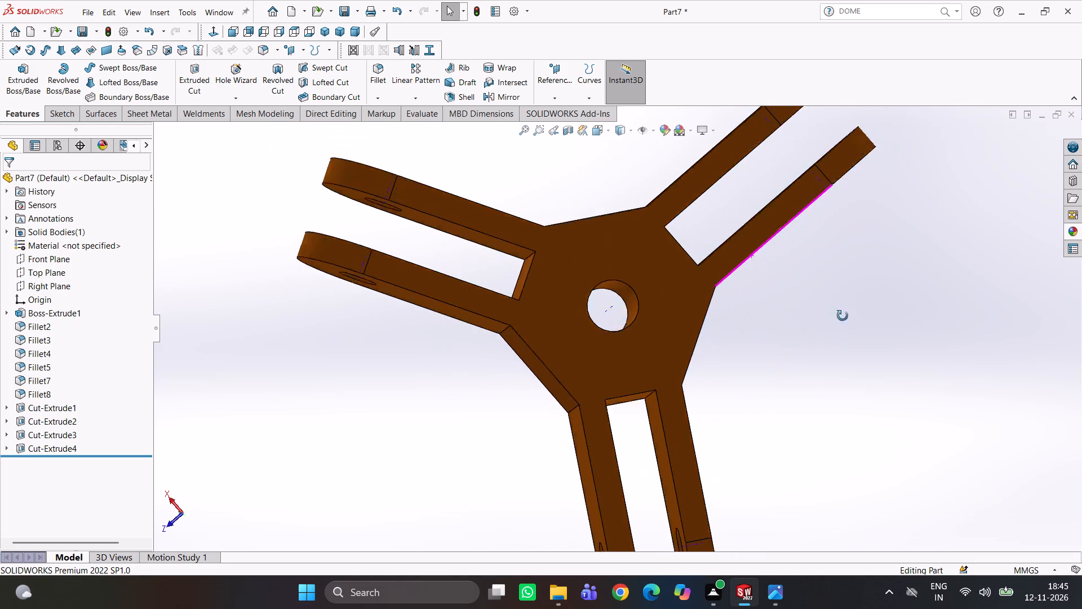
middle_drag(842, 316, 851, 288)
scroll(834, 308, up, 3)
middle_drag(831, 325, 821, 332)
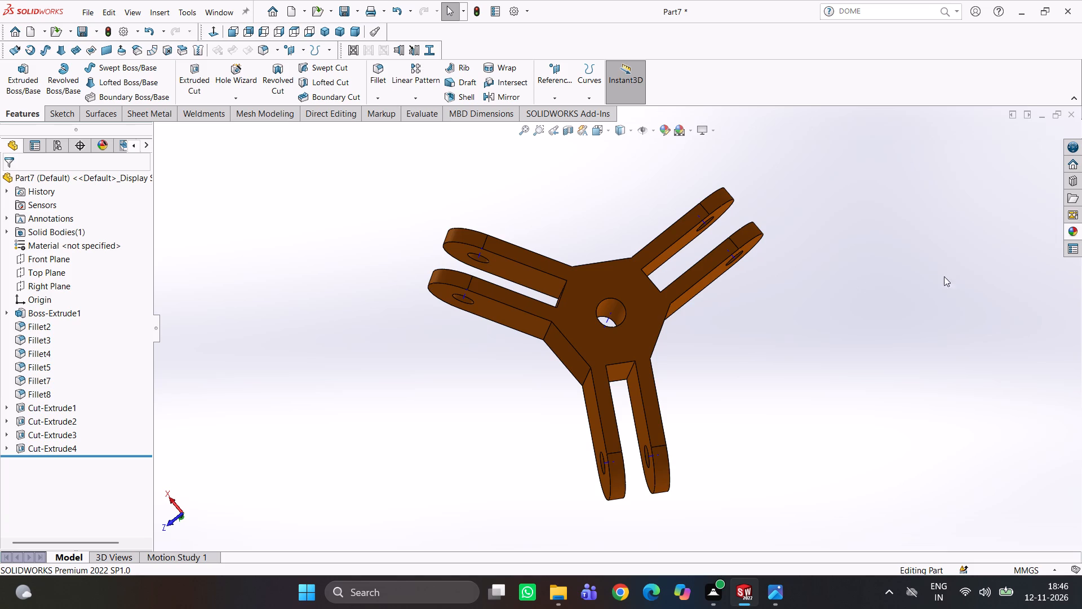
Inspect the rounded prongs, their cross holes and the hub's sloped sides from low oblique angles on the reverse side.
middle_drag(777, 326, 779, 228)
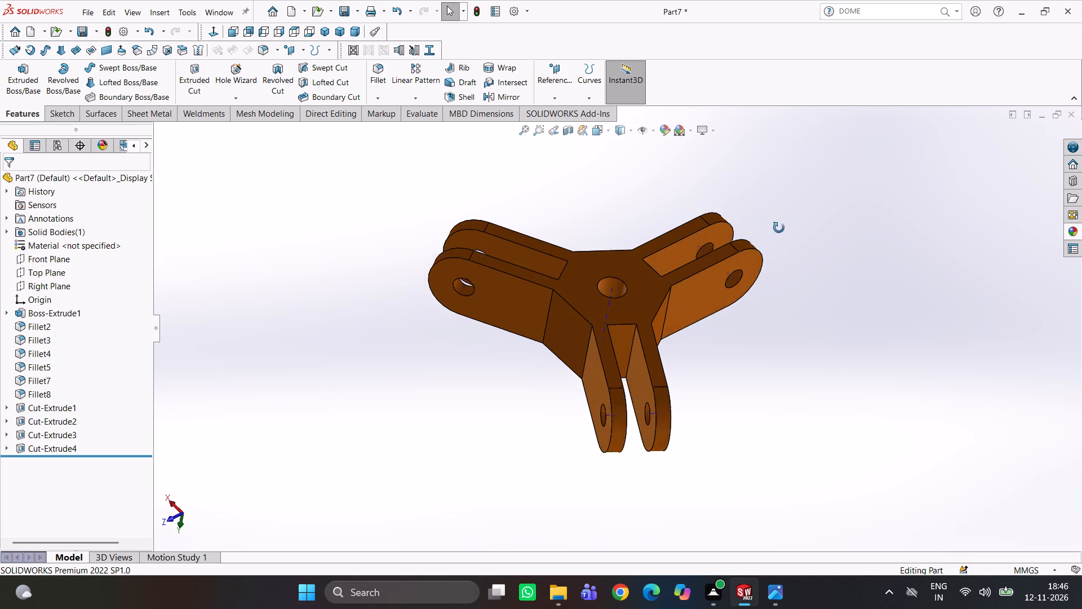
middle_drag(779, 228, 779, 226)
scroll(730, 272, down, 4)
middle_drag(813, 280, 782, 290)
scroll(778, 330, up, 5)
middle_drag(753, 360, 770, 283)
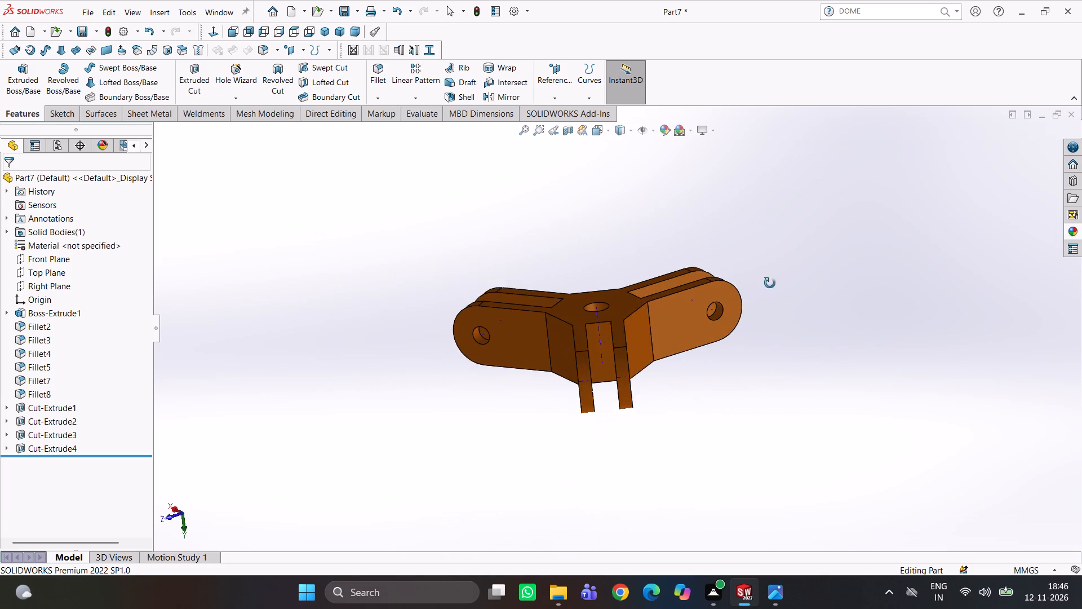
middle_drag(770, 283, 770, 283)
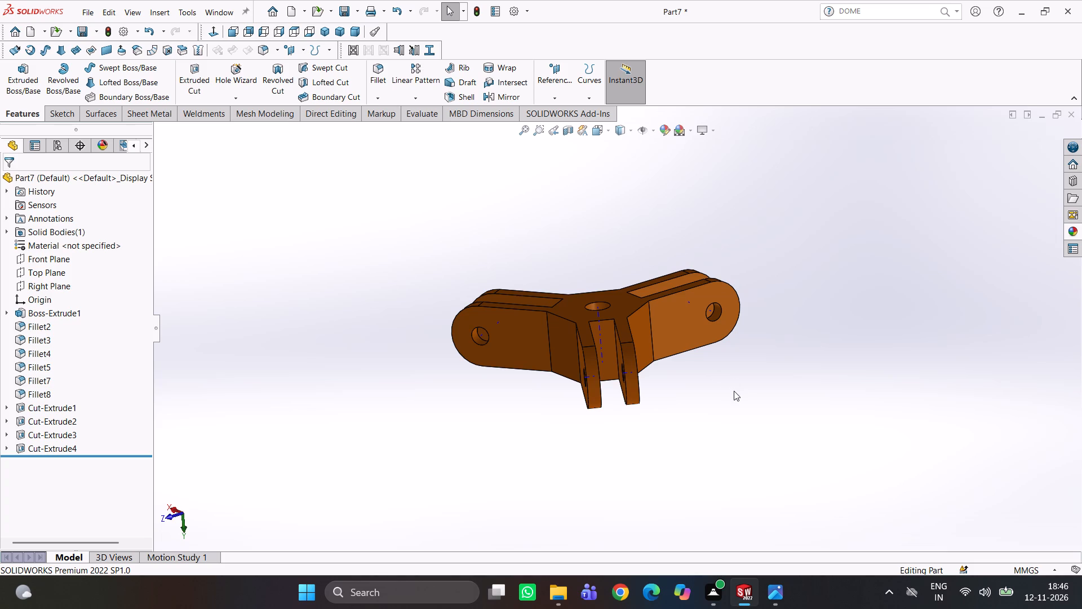
scroll(767, 339, up, 1)
Examine the reverse face of the bracket face-on, including a close-up of the central hole and an adjoining arm slot's inner end.
middle_drag(759, 351, 748, 438)
middle_drag(697, 383, 726, 509)
middle_drag(660, 386, 641, 377)
scroll(628, 346, down, 2)
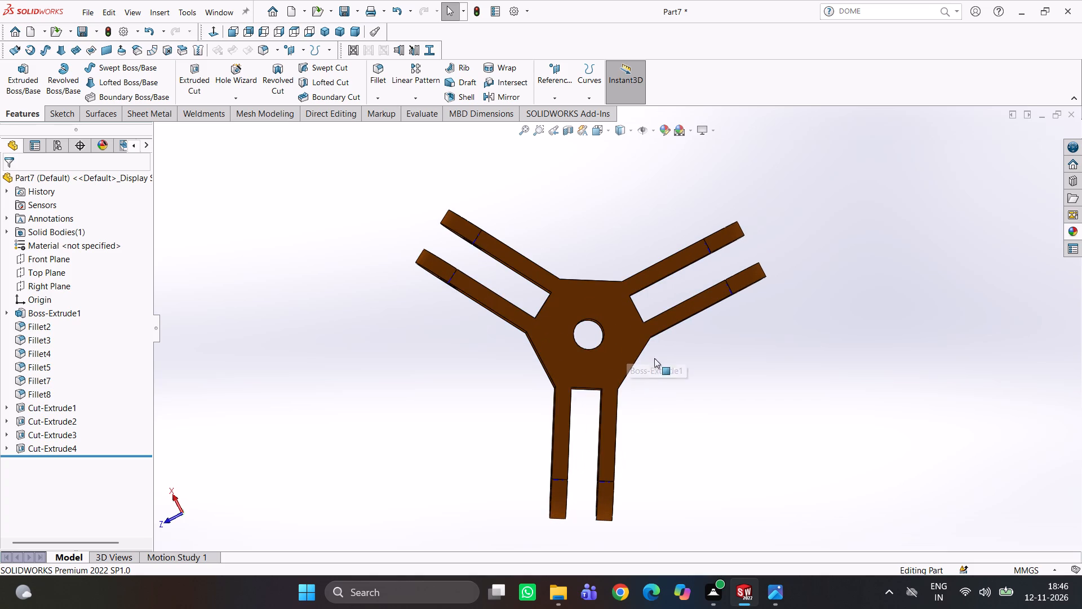
scroll(654, 372, down, 3)
middle_click(657, 382)
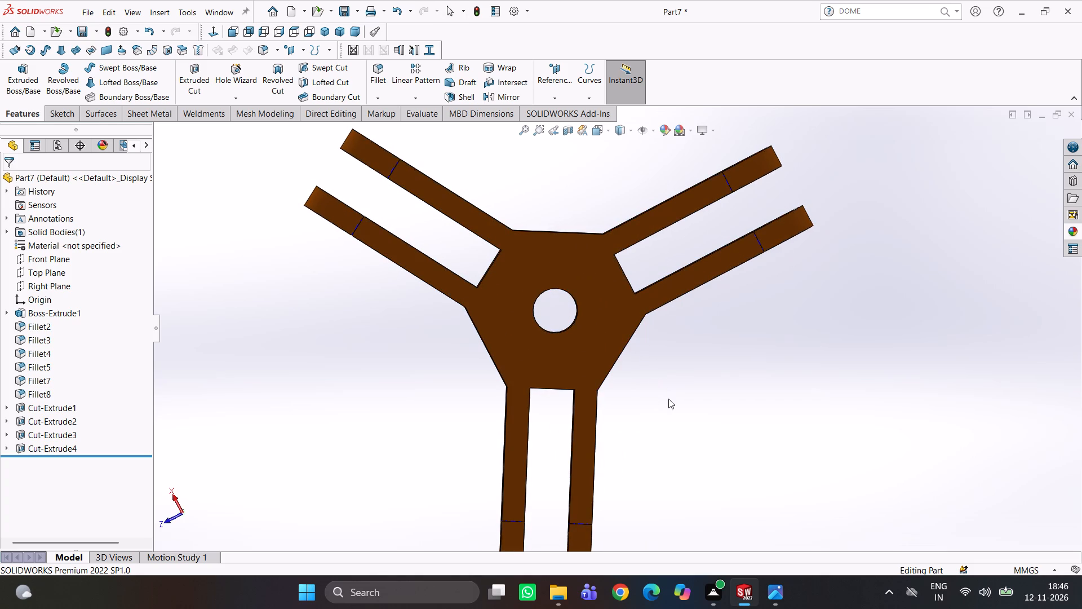
click(669, 401)
scroll(655, 314, down, 3)
scroll(619, 277, down, 3)
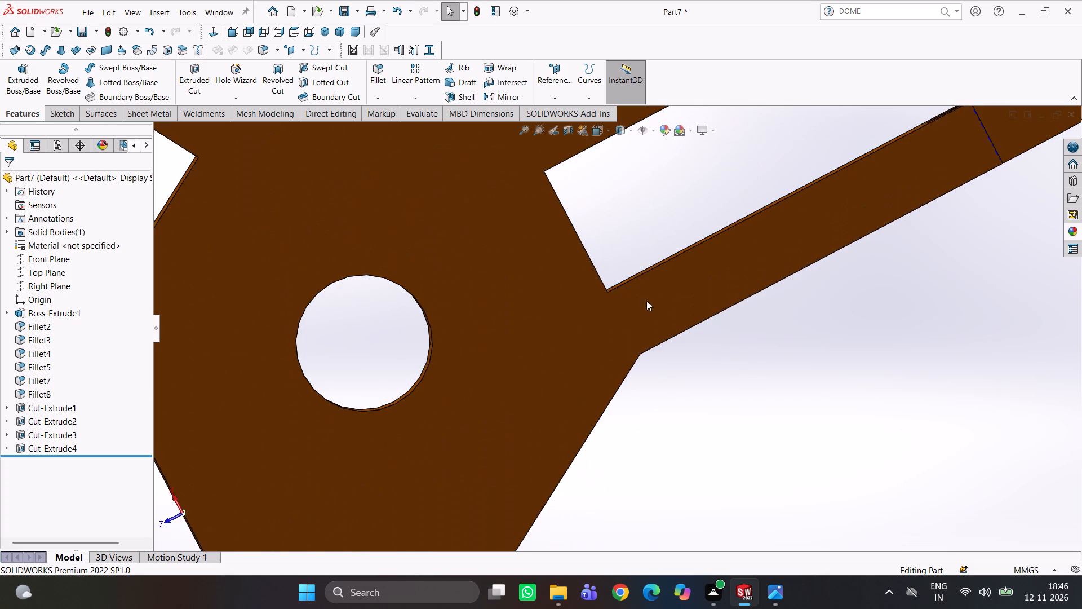
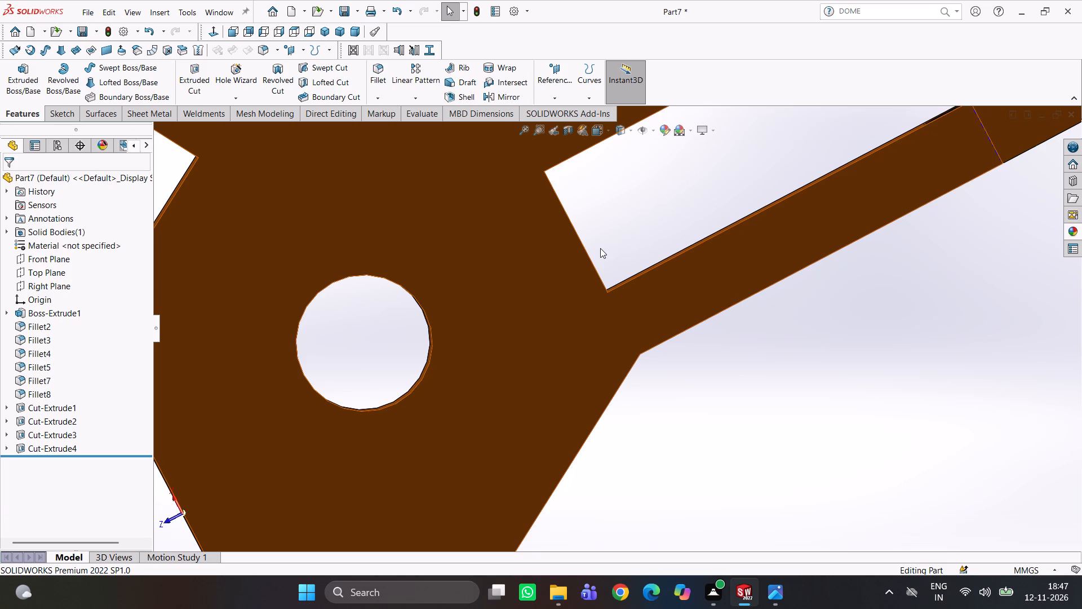
Examine the whole bracket from several tilted angles, covering the hub, the slotted arms and the rounded prongs.
scroll(592, 268, up, 4)
scroll(690, 415, up, 3)
middle_drag(639, 399, 662, 377)
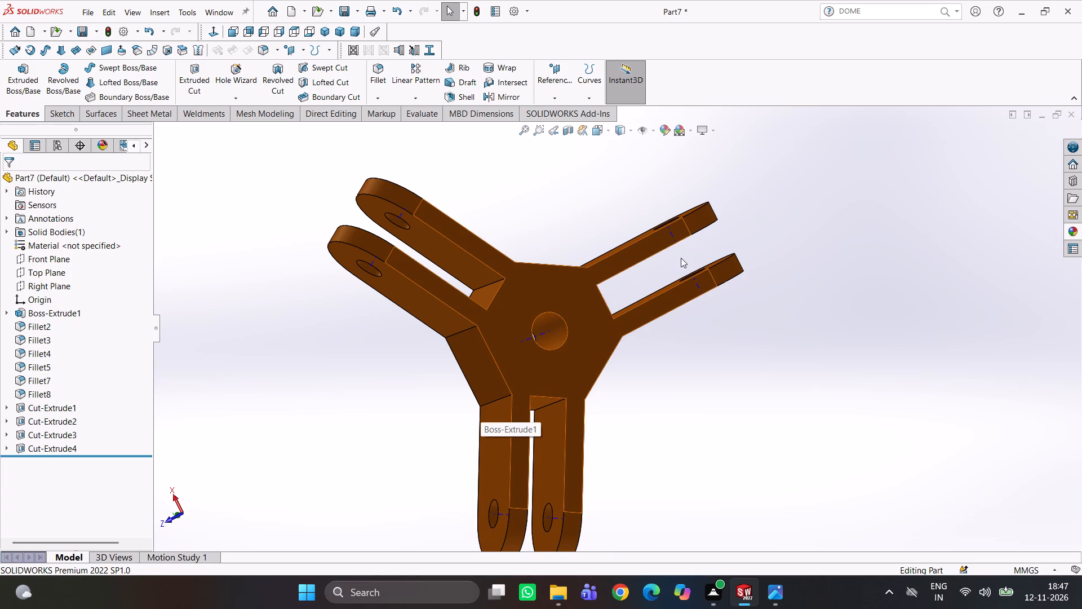
scroll(667, 339, up, 4)
middle_drag(682, 371, 613, 368)
scroll(505, 362, down, 4)
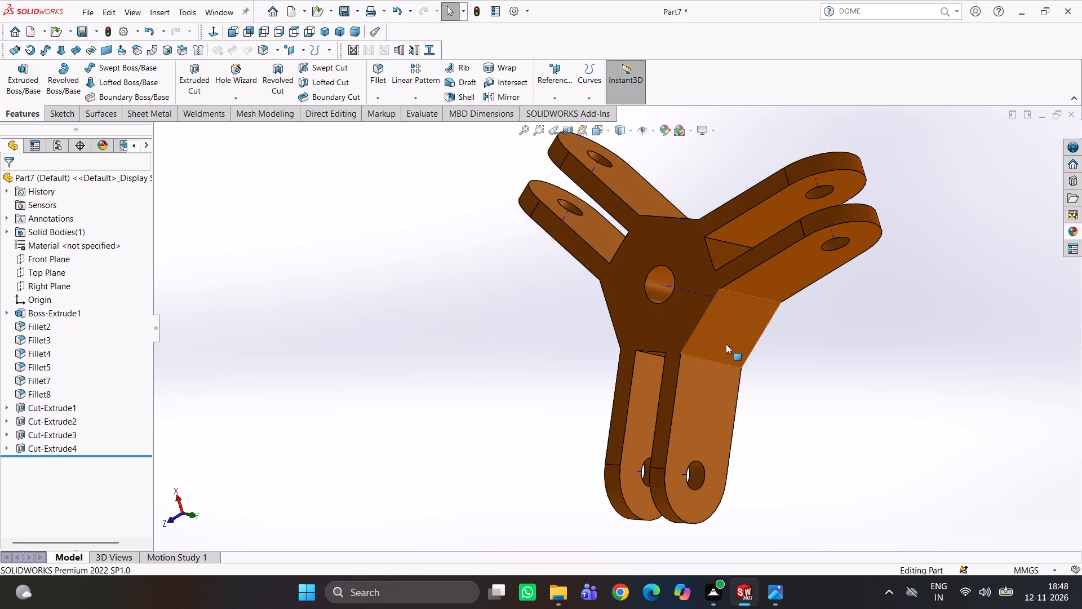
middle_drag(726, 344, 743, 349)
scroll(696, 341, down, 1)
middle_drag(703, 266, 721, 276)
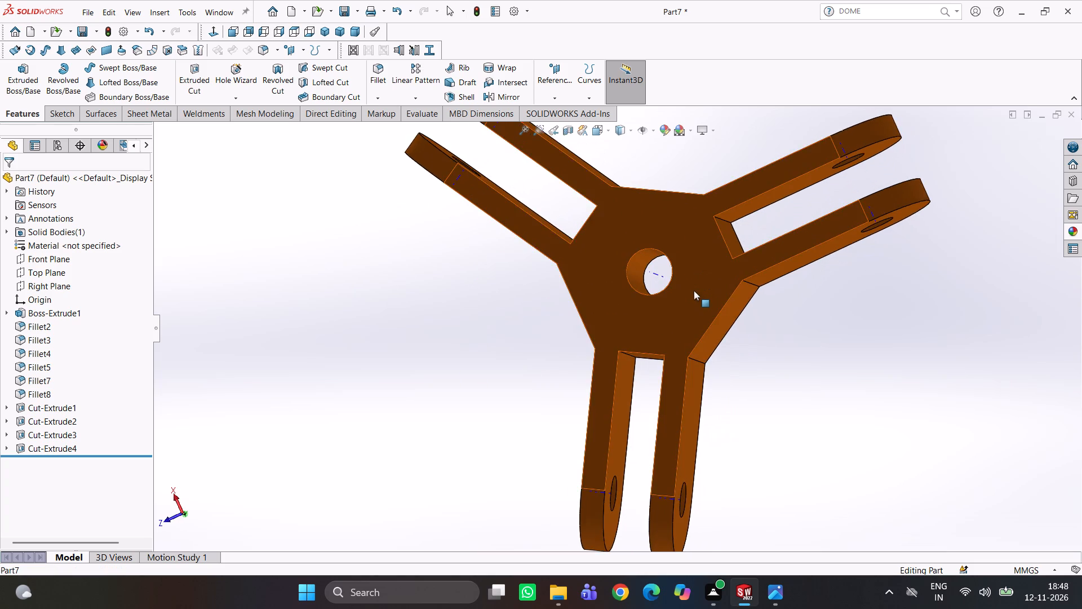
Inspect the central hole close up, including its inner wall and axis through the hub.
scroll(687, 287, down, 3)
middle_drag(694, 286, 709, 286)
scroll(651, 288, down, 3)
middle_drag(610, 289, 607, 314)
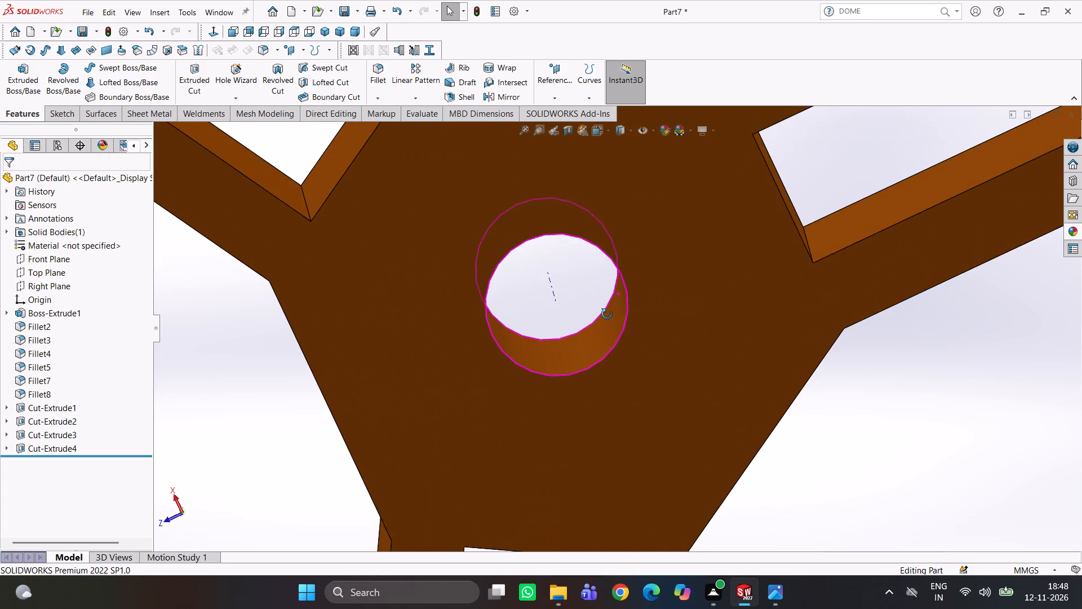
middle_drag(607, 314, 618, 299)
scroll(573, 292, down, 3)
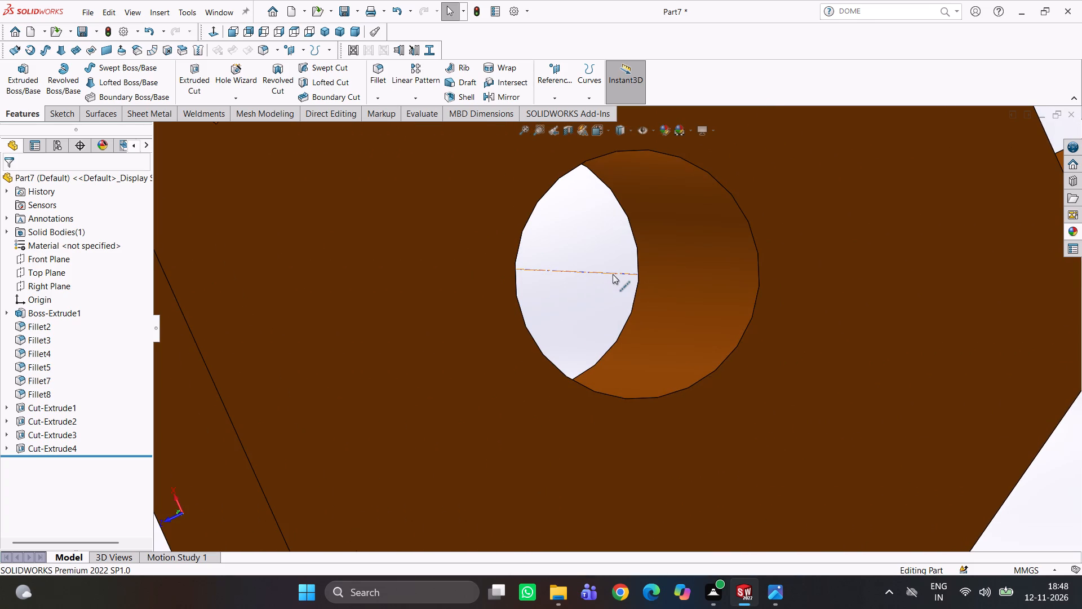
click(614, 273)
scroll(945, 336, up, 5)
click(948, 387)
scroll(864, 383, up, 1)
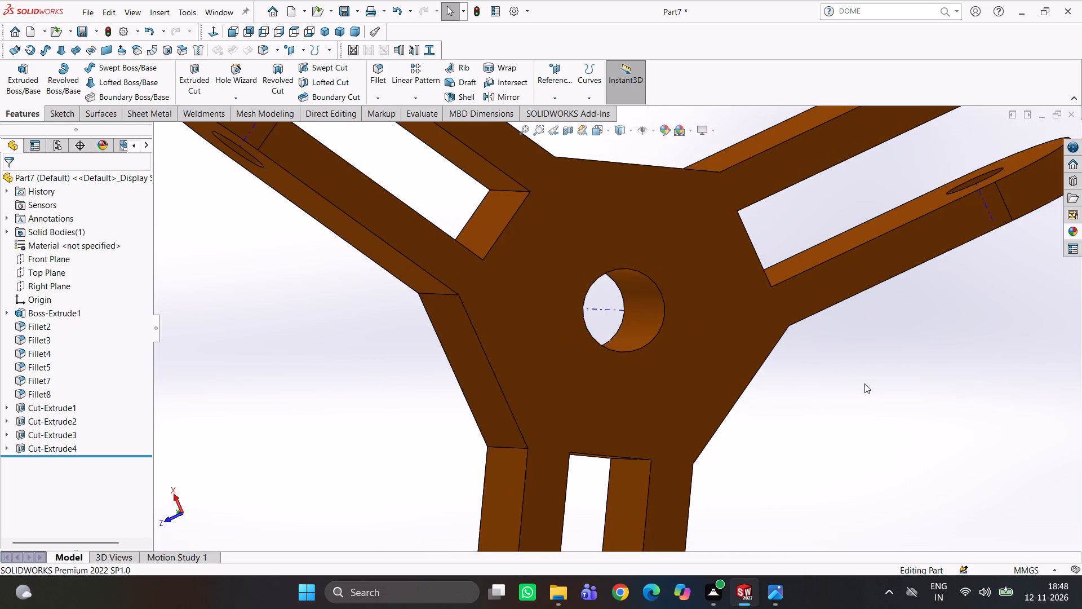
Examine the three forked arms and their slots around the hub from varying oblique angles.
middle_drag(850, 383, 805, 342)
scroll(854, 358, up, 4)
middle_drag(857, 367, 871, 348)
scroll(752, 357, down, 3)
click(800, 382)
scroll(796, 377, up, 3)
middle_drag(778, 383, 799, 413)
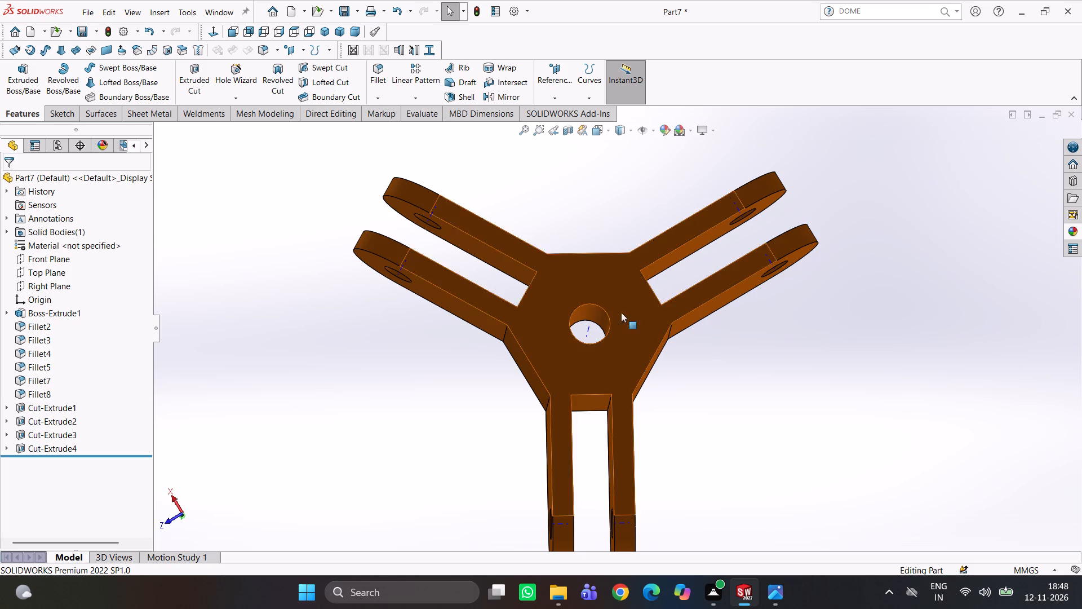
scroll(688, 299, up, 2)
middle_drag(743, 371, 680, 424)
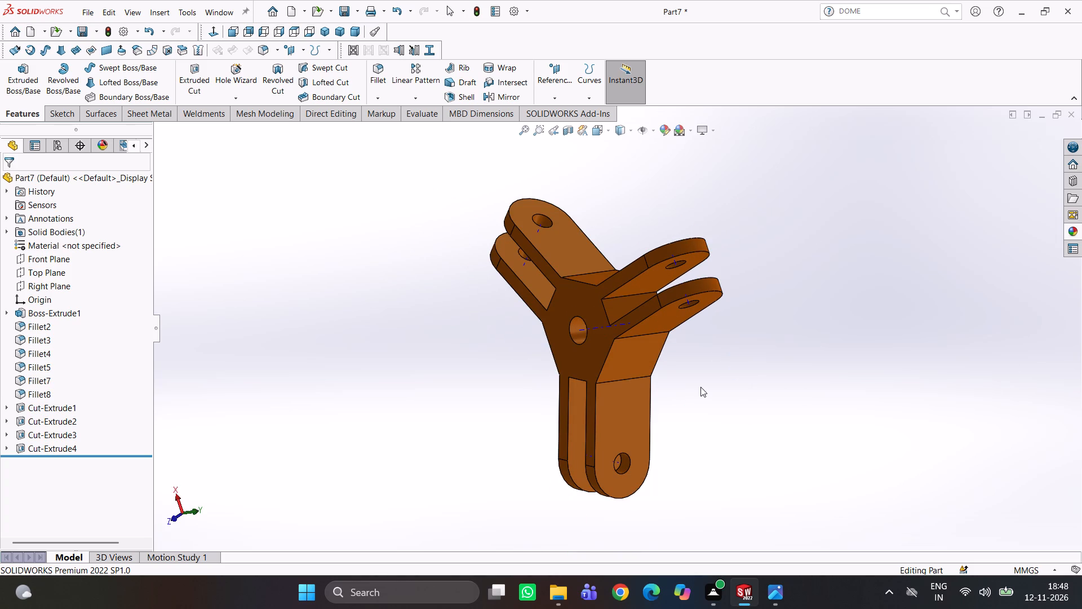
Inspect close up one prong's rounded end and cross hole, along with the inner end of its arm's slot.
scroll(717, 338, down, 4)
middle_drag(717, 356, 741, 435)
scroll(703, 346, down, 4)
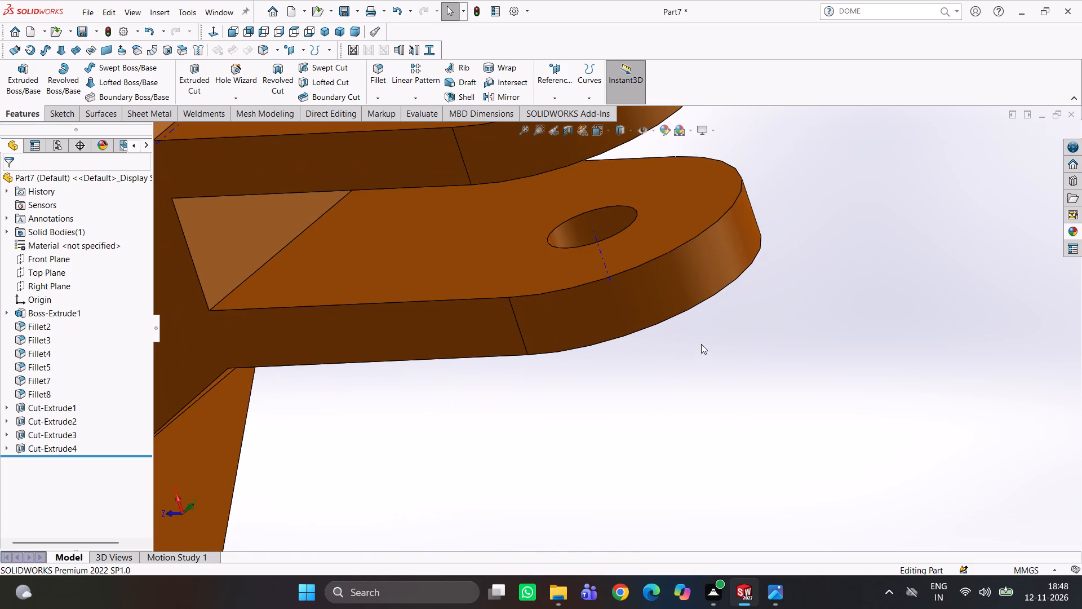
scroll(633, 236, up, 5)
scroll(597, 270, up, 7)
Examine the hub's sloped side faces and the arms joining them from opposite tilted angles.
middle_drag(665, 303, 708, 350)
middle_drag(707, 343, 771, 348)
scroll(638, 272, down, 3)
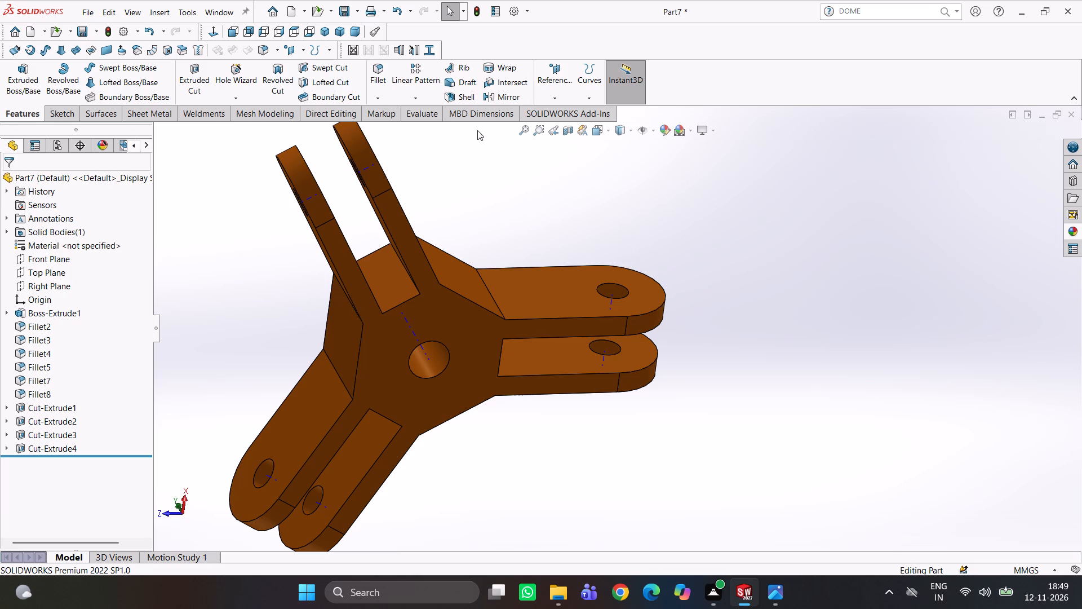
scroll(477, 434, up, 4)
middle_drag(750, 382, 704, 274)
scroll(544, 351, down, 4)
middle_drag(546, 360, 569, 367)
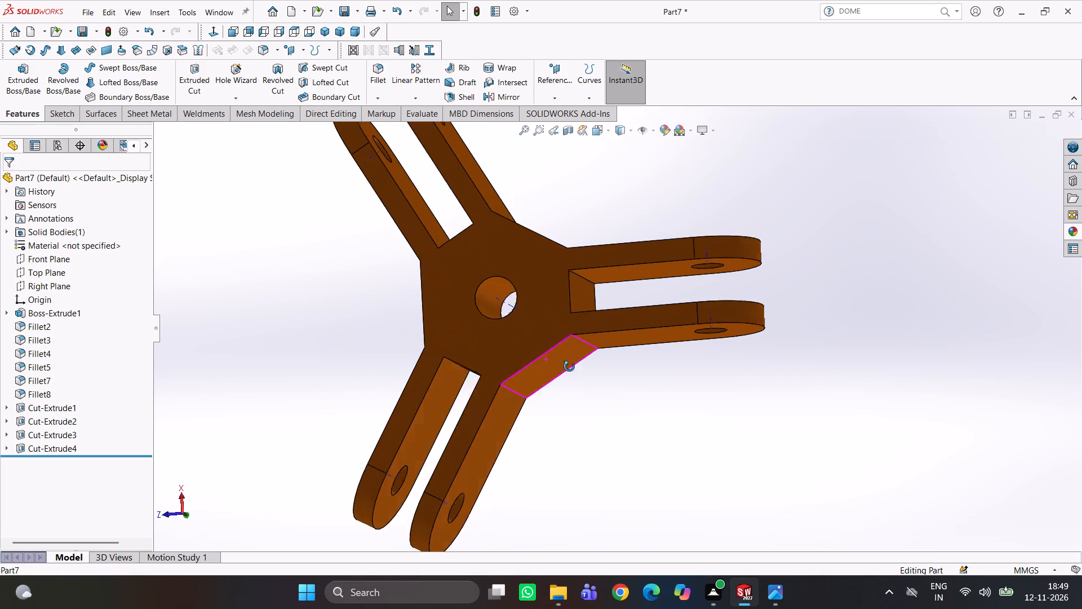
middle_drag(569, 367, 590, 370)
Inspect the central hole and the surrounding slot ends closely, along with the whole bracket at a slight tilt.
scroll(481, 336, down, 5)
scroll(562, 261, down, 1)
middle_drag(562, 294, 551, 324)
scroll(556, 321, up, 3)
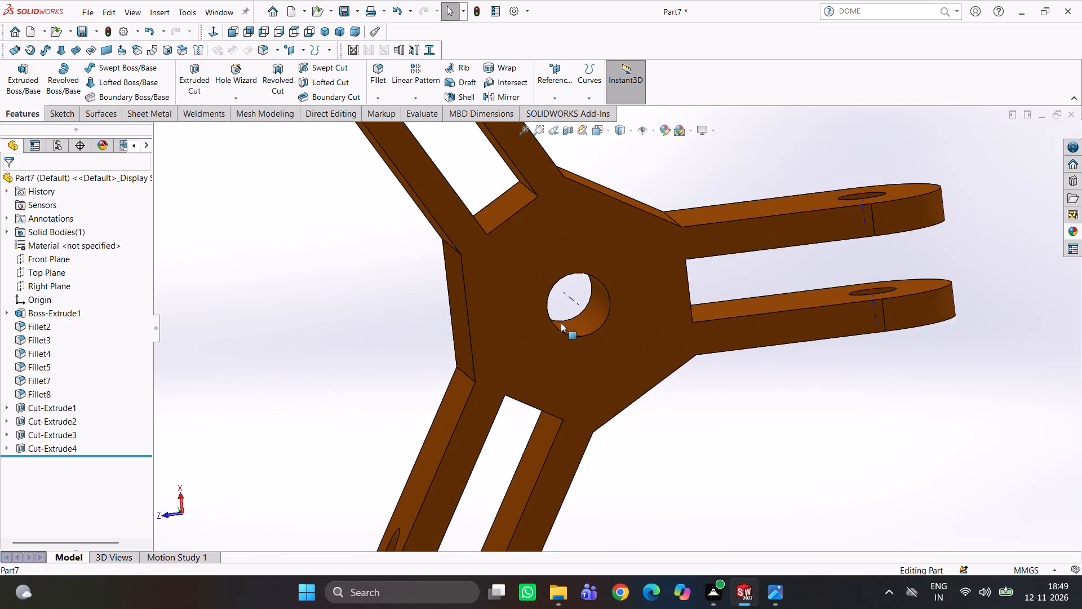
scroll(561, 323, up, 4)
middle_drag(620, 370, 614, 316)
scroll(655, 374, up, 2)
middle_drag(666, 382, 669, 394)
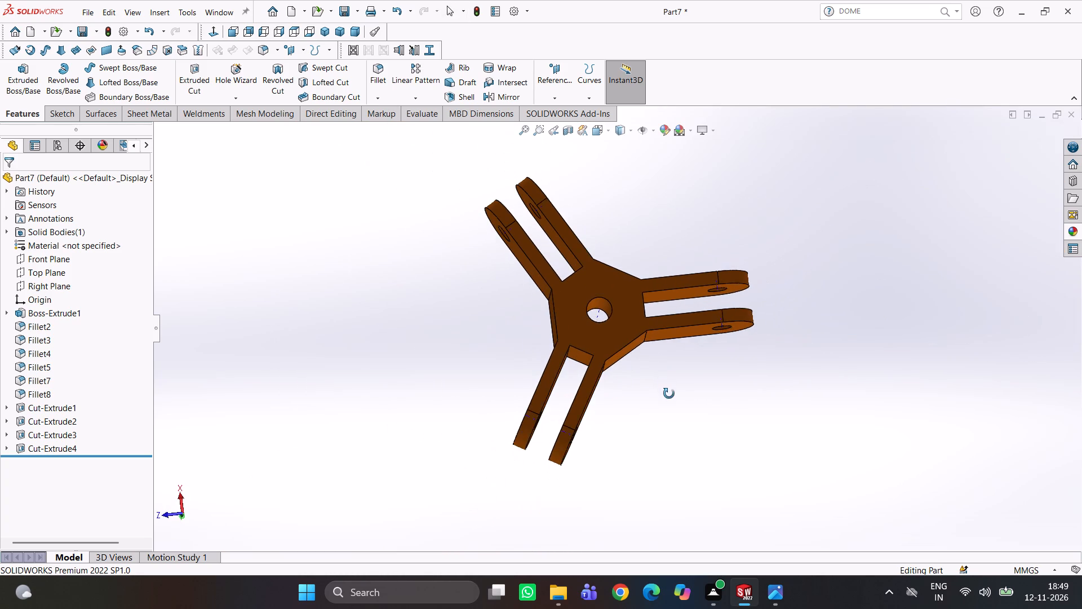
middle_drag(669, 394, 671, 395)
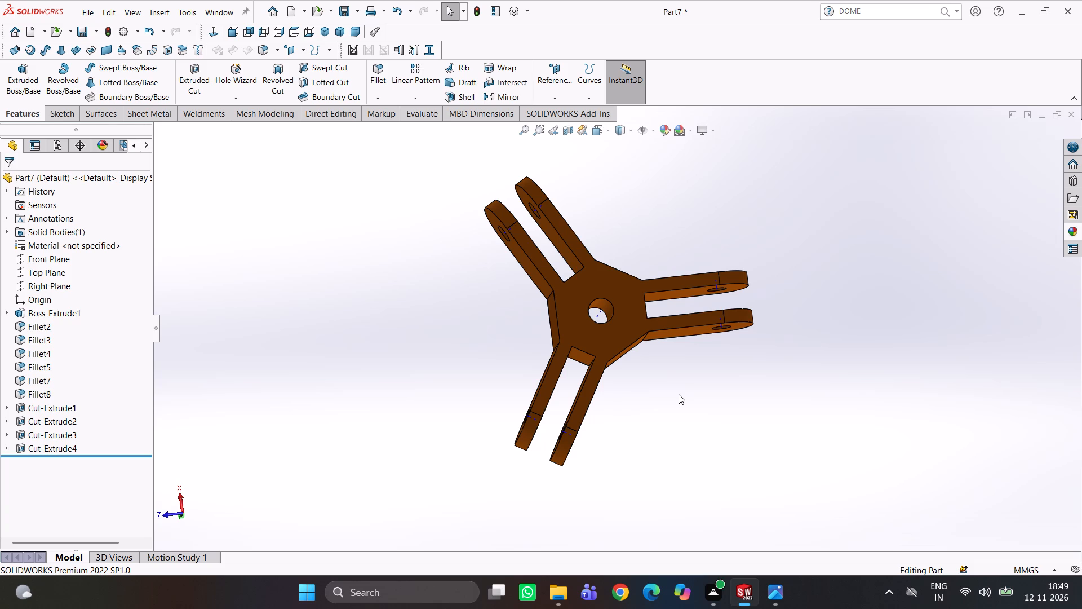
Examine the prongs' side faces and cross holes while tilting the bracket from near face-on to a low oblique angle.
scroll(617, 373, down, 2)
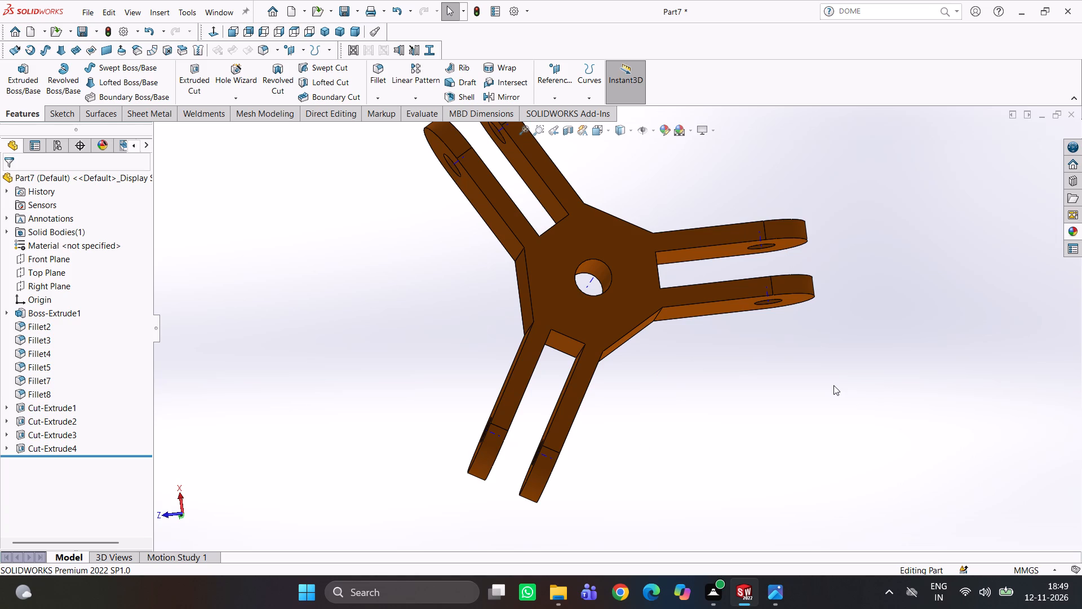
scroll(831, 385, up, 1)
middle_drag(822, 421, 824, 461)
scroll(665, 323, down, 4)
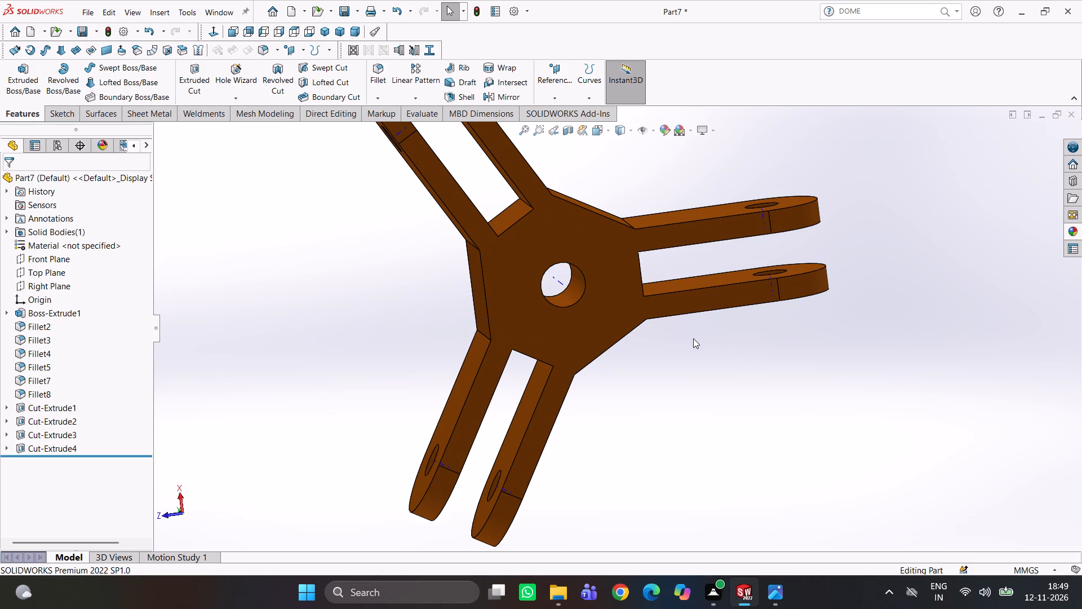
scroll(747, 336, up, 4)
middle_drag(740, 339, 725, 244)
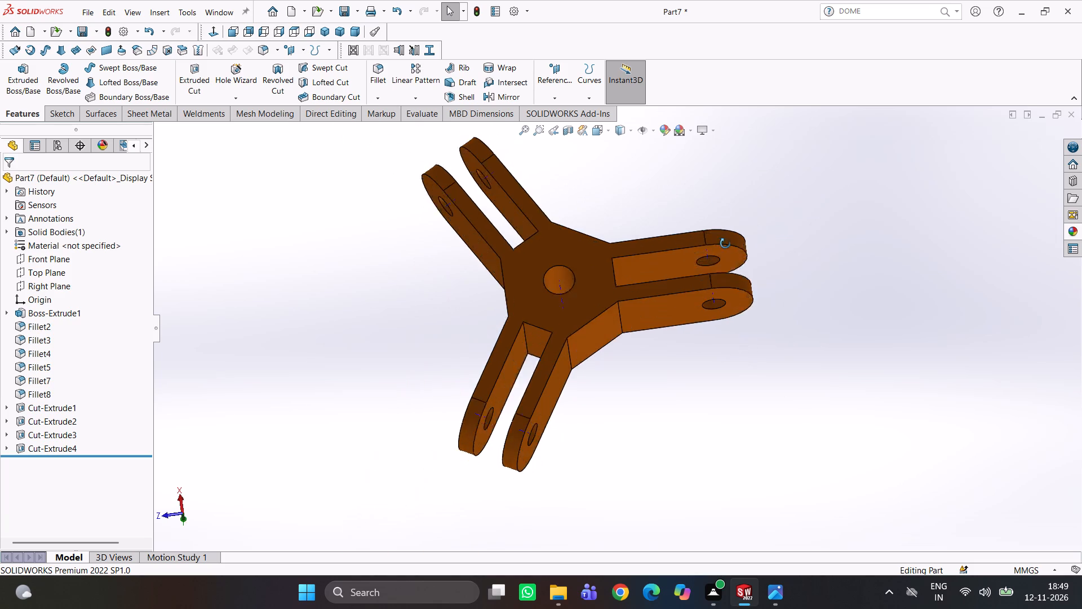
middle_drag(725, 244, 720, 203)
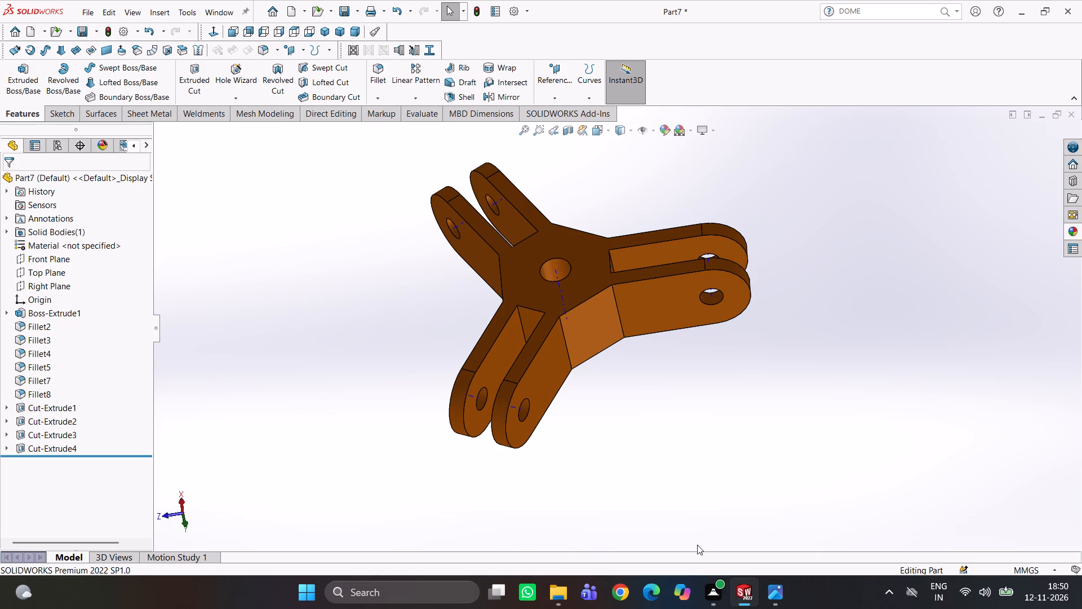
Review the overall shape of the complete bracket from opposite tilts and from farther away.
scroll(591, 333, up, 2)
middle_drag(591, 331, 637, 438)
scroll(637, 438, down, 1)
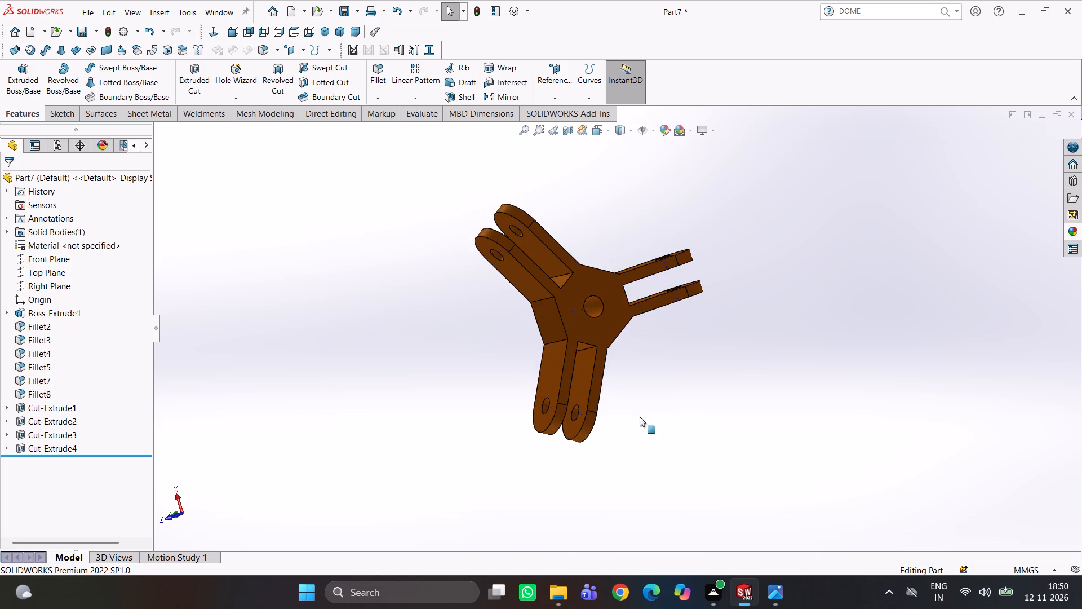
scroll(614, 339, down, 3)
middle_drag(605, 339, 575, 320)
click(731, 366)
scroll(697, 355, up, 4)
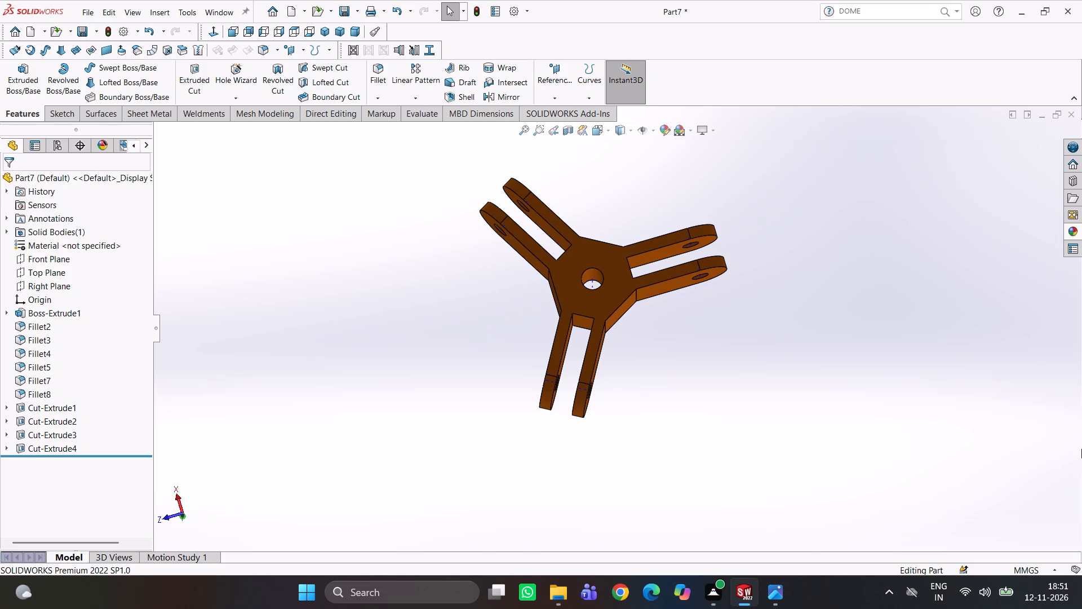
scroll(626, 368, up, 2)
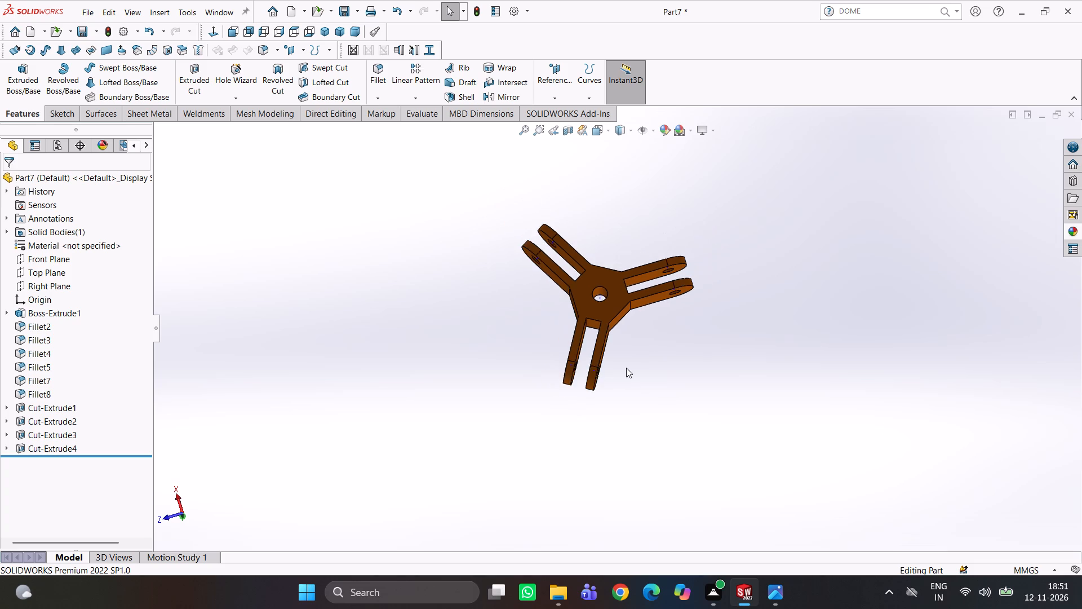
Examine the hub, central hole and slot inner walls at medium distance from opposite slight tilts.
middle_drag(623, 370, 593, 440)
scroll(597, 337, down, 2)
middle_drag(629, 337, 664, 320)
scroll(618, 321, down, 4)
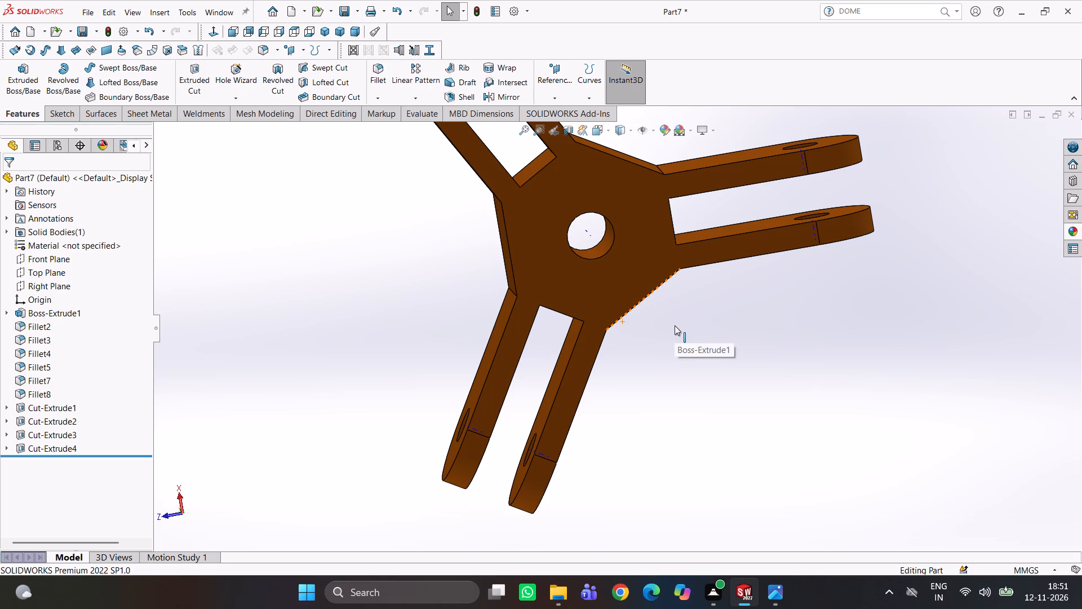
scroll(708, 329, up, 1)
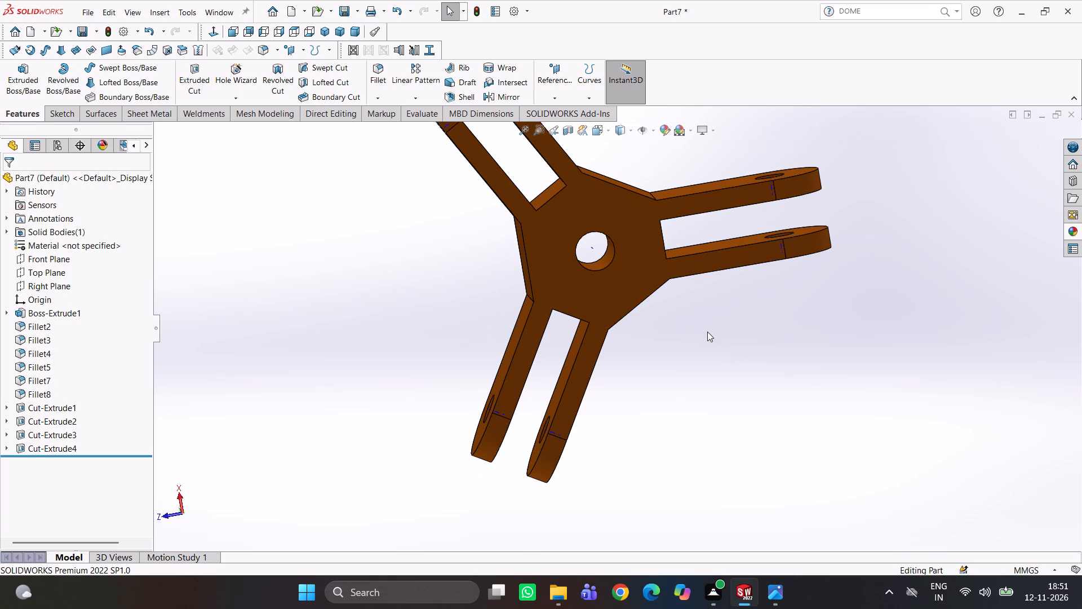
scroll(707, 332, down, 1)
middle_drag(699, 336, 688, 298)
click(720, 357)
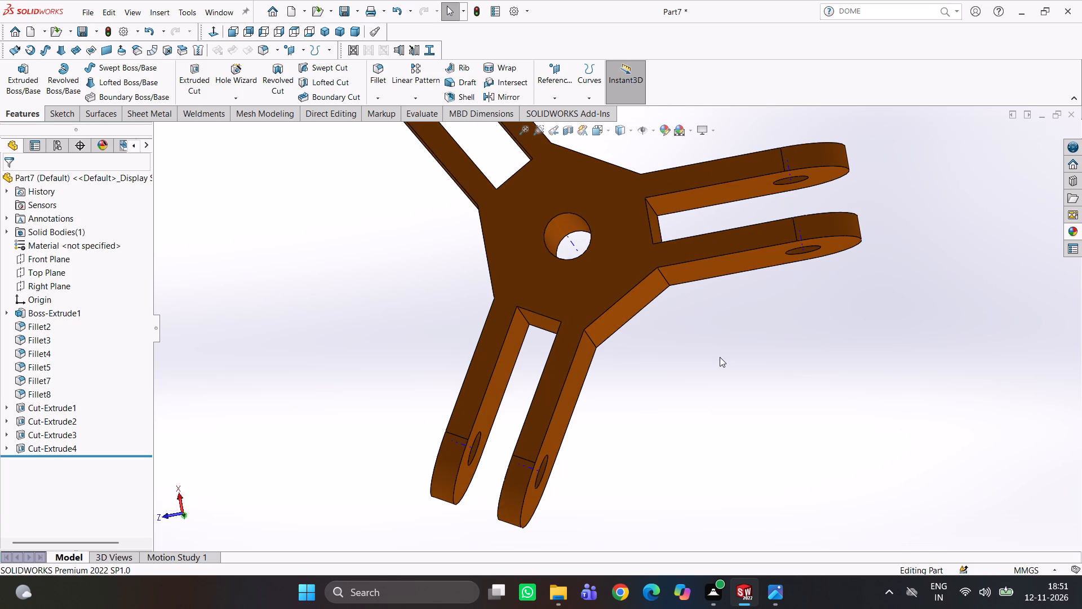
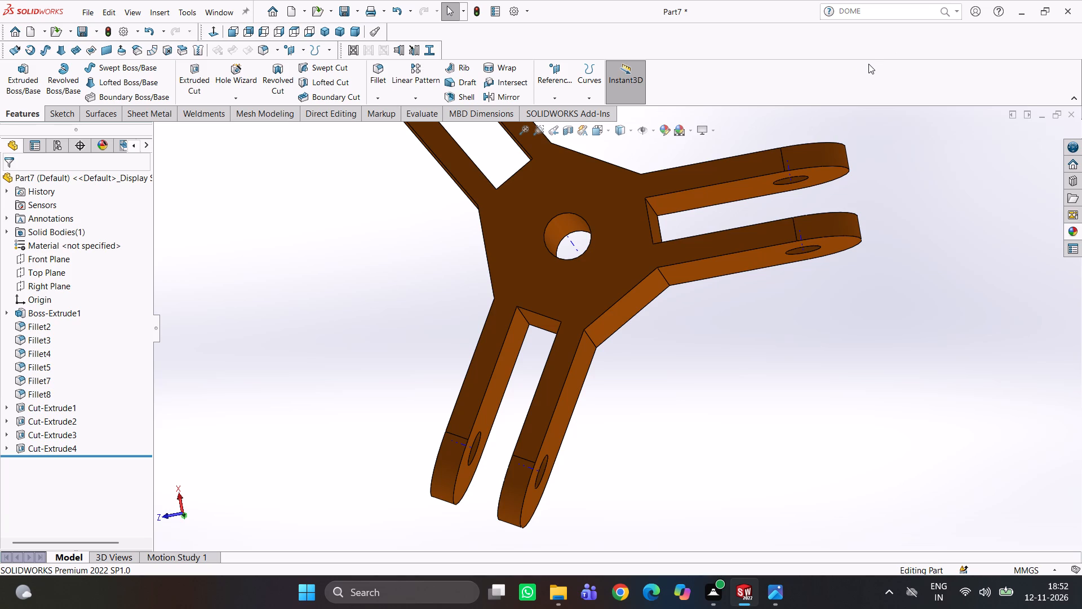
Examine the whole bracket while tilting it from near face-on to a low oblique angle and viewing it from farther away.
scroll(810, 81, up, 2)
scroll(725, 221, up, 3)
middle_drag(764, 203, 768, 171)
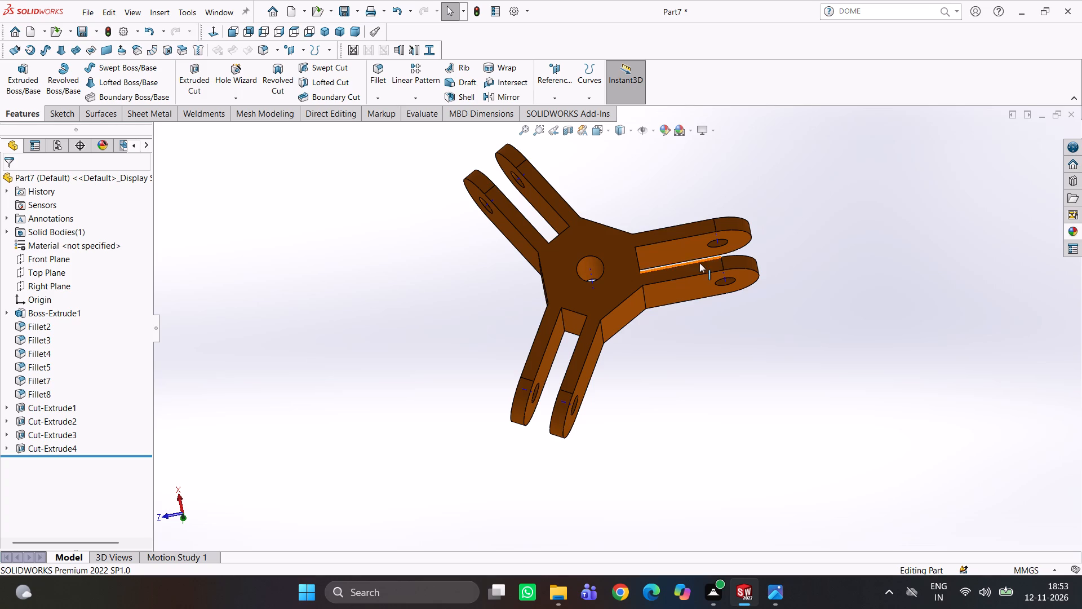
scroll(698, 263, up, 3)
middle_drag(698, 253, 713, 156)
scroll(641, 356, down, 2)
middle_drag(640, 341, 658, 334)
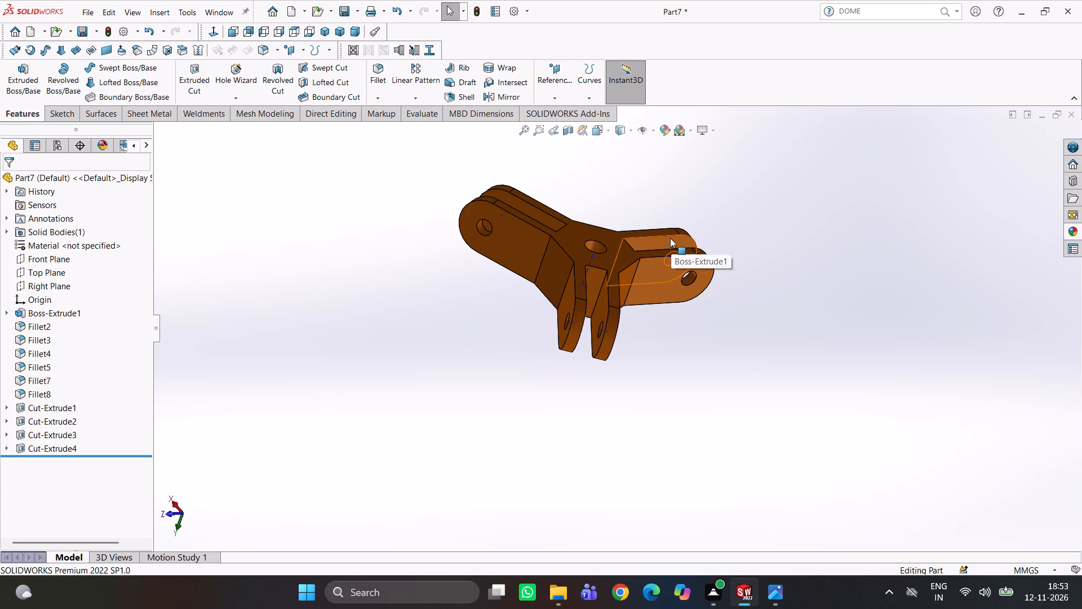
scroll(629, 258, up, 3)
middle_click(624, 237)
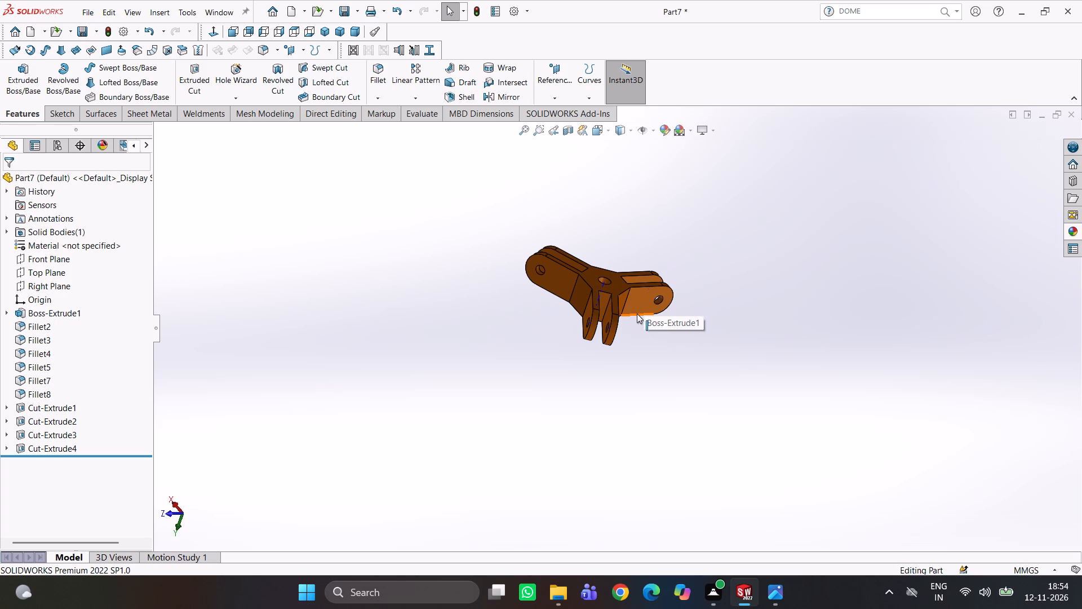
Review the three forked arms and their slots from a distance, turning the bracket to compare opposite oblique sides.
scroll(678, 353, up, 2)
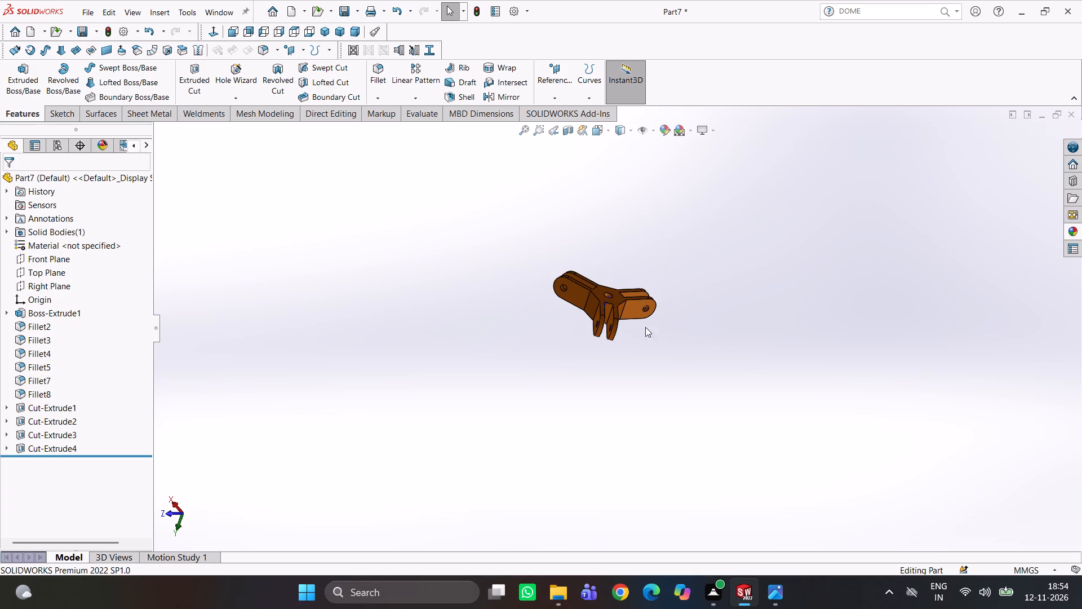
middle_drag(631, 311, 613, 361)
scroll(613, 342, down, 5)
middle_drag(627, 335, 628, 361)
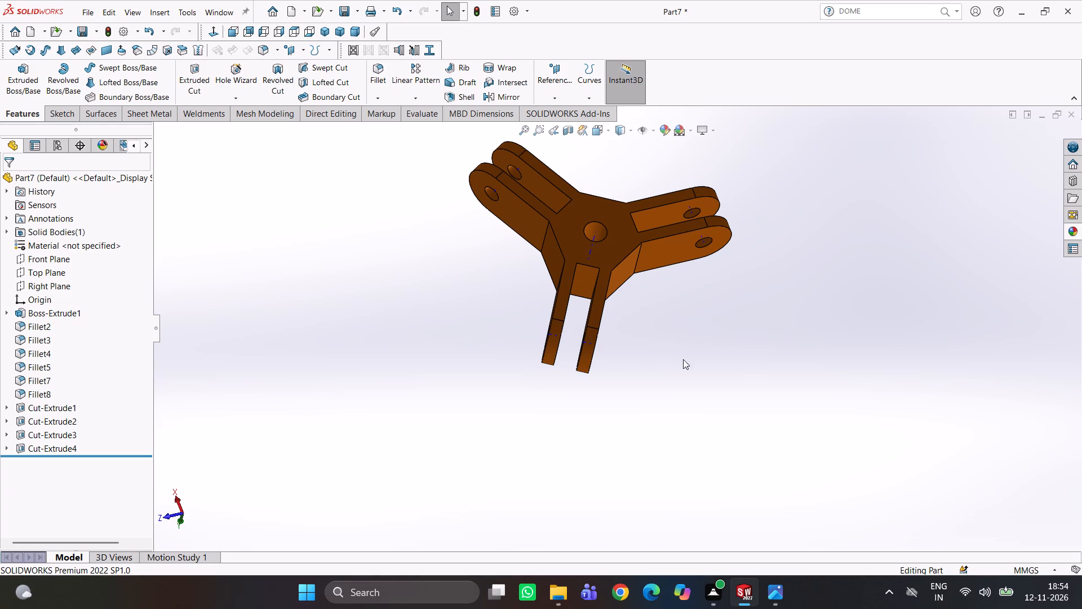
scroll(643, 363, up, 1)
middle_drag(640, 366, 586, 363)
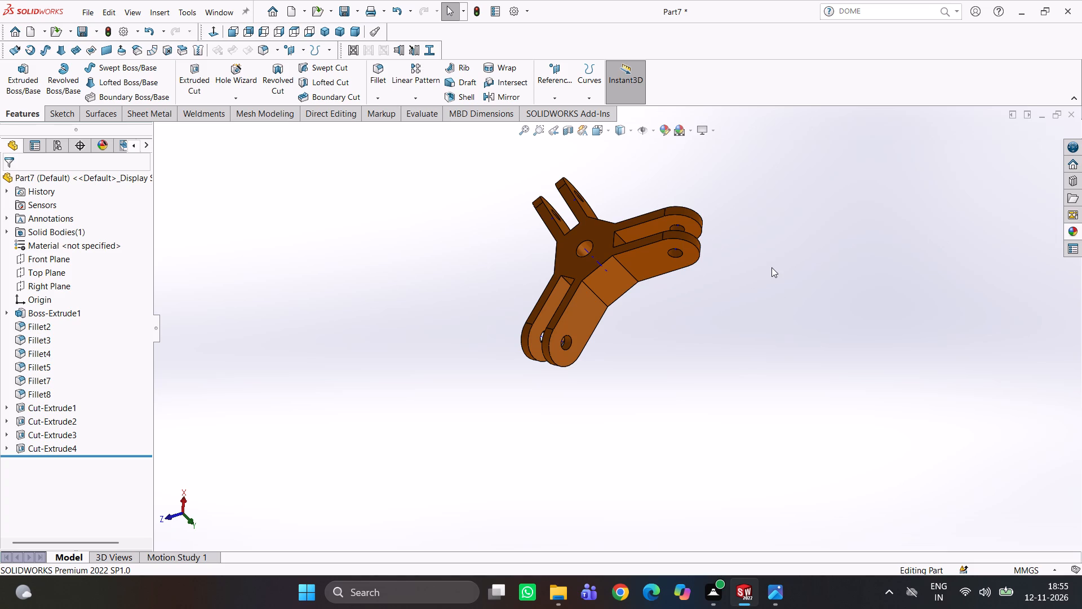
scroll(722, 248, up, 1)
middle_drag(702, 288, 761, 290)
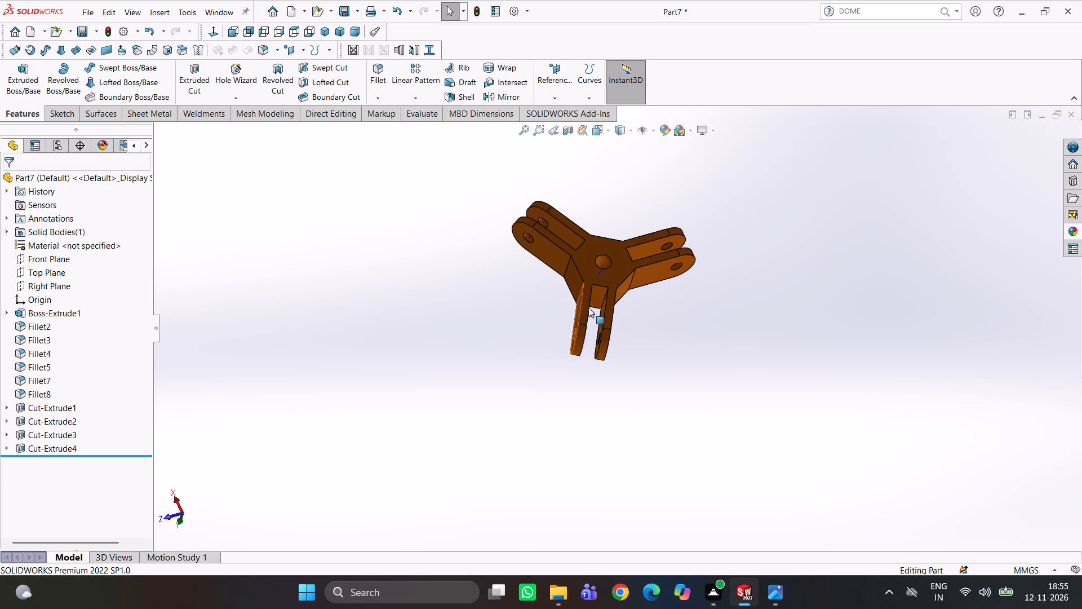
Inspect the central hole, the prongs' cross holes and the angled outer faces between arms, from close up and from several tilts.
scroll(597, 304, down, 4)
middle_drag(624, 283, 592, 367)
scroll(608, 266, down, 3)
middle_drag(666, 235, 715, 200)
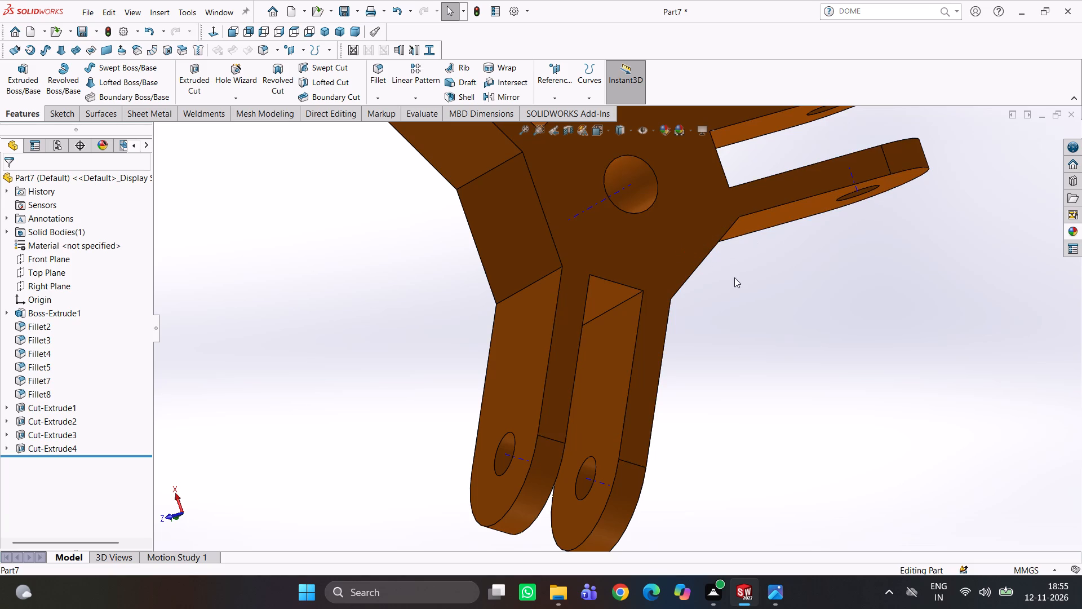
scroll(753, 280, up, 2)
middle_drag(751, 295, 669, 261)
scroll(673, 275, up, 2)
middle_drag(673, 277, 697, 260)
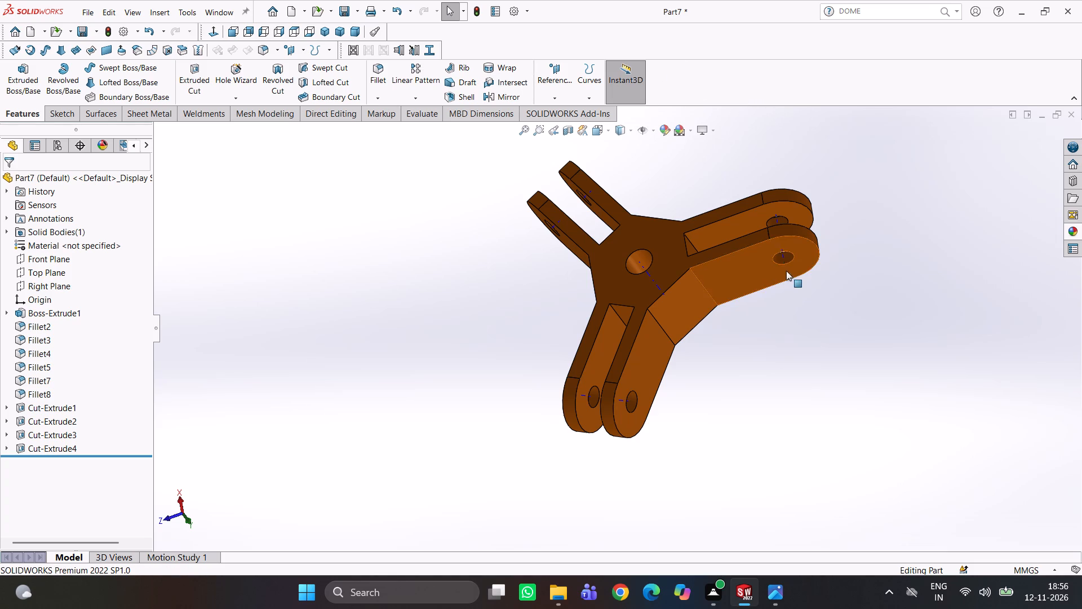
middle_drag(779, 255, 759, 223)
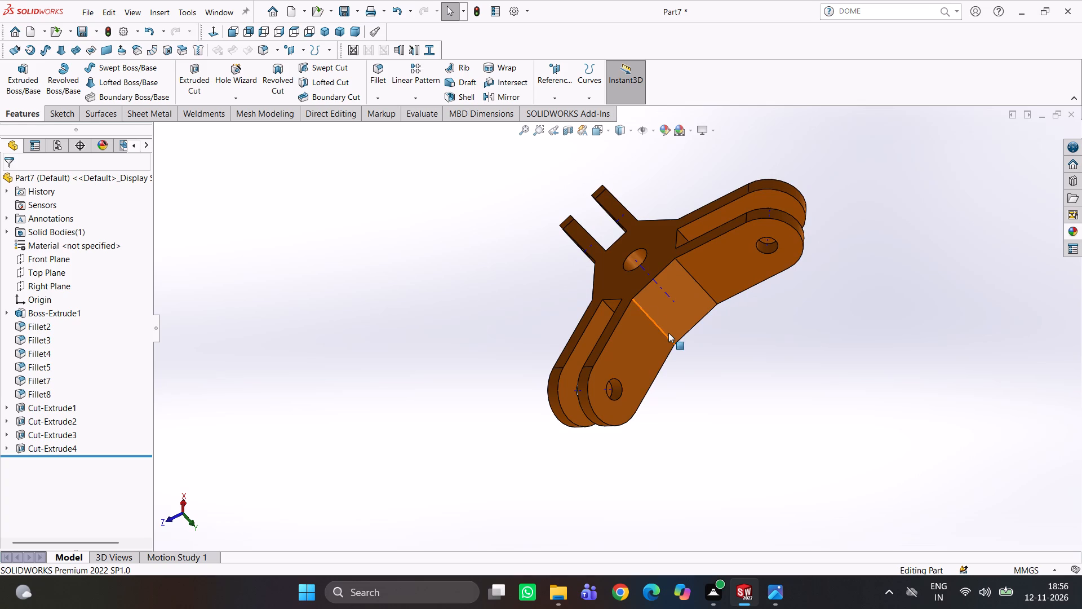
scroll(680, 367, down, 2)
middle_drag(717, 366, 783, 288)
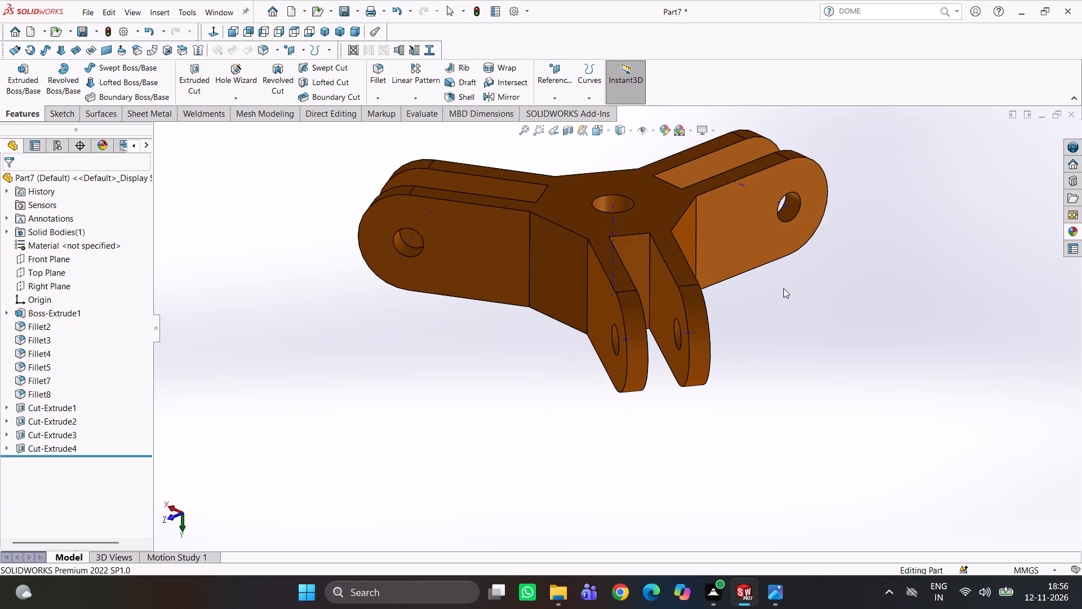
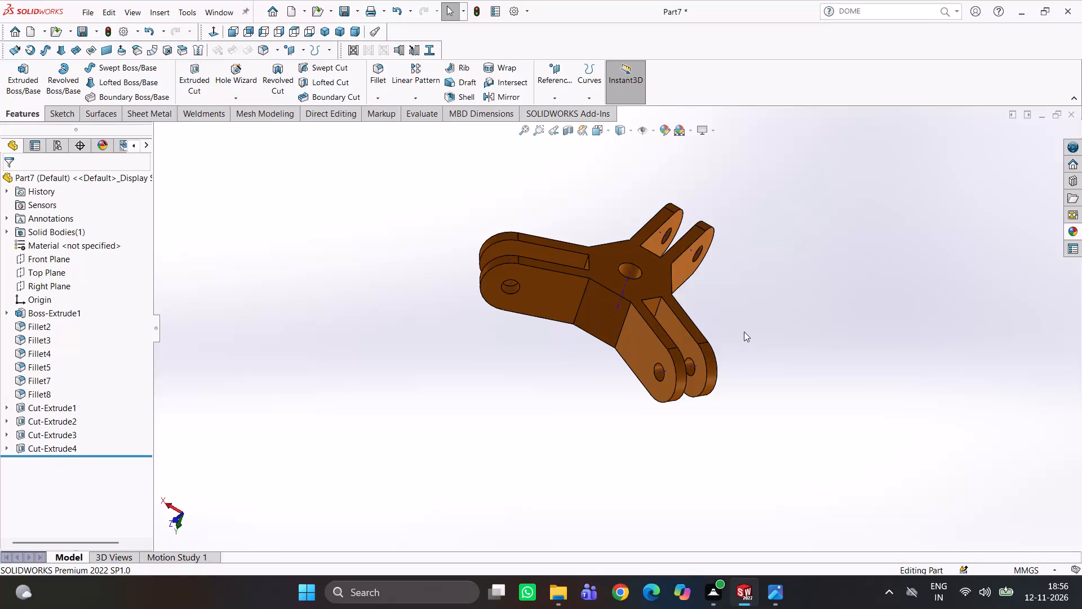
Examine the finished bracket's forked arms, slots and holes from low side angles at a distance and from a closer, steeper oblique view.
middle_drag(766, 328, 757, 300)
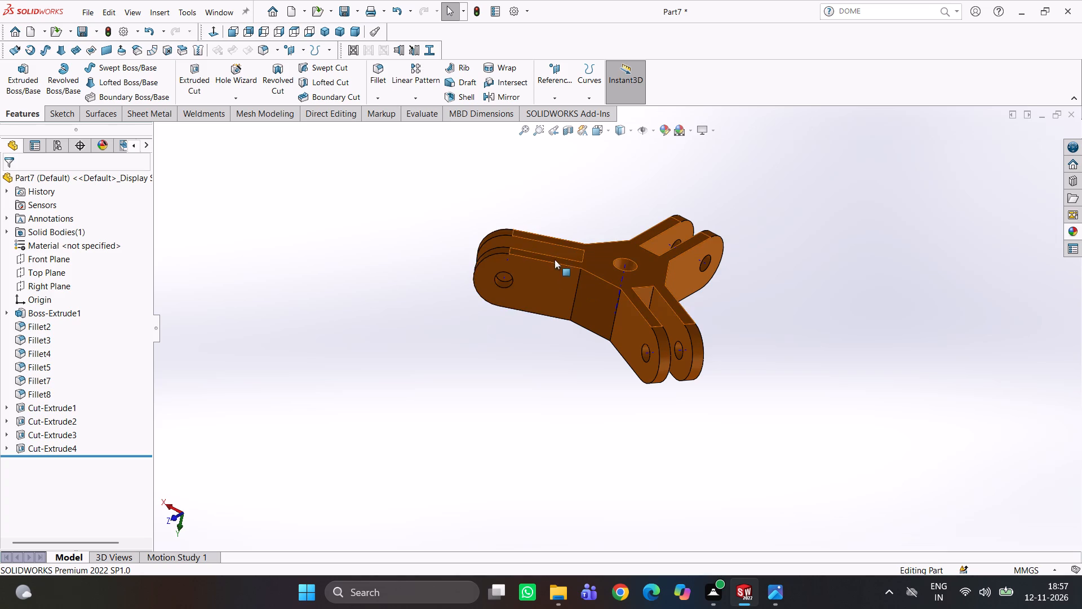
scroll(612, 317, up, 2)
middle_drag(666, 316, 624, 348)
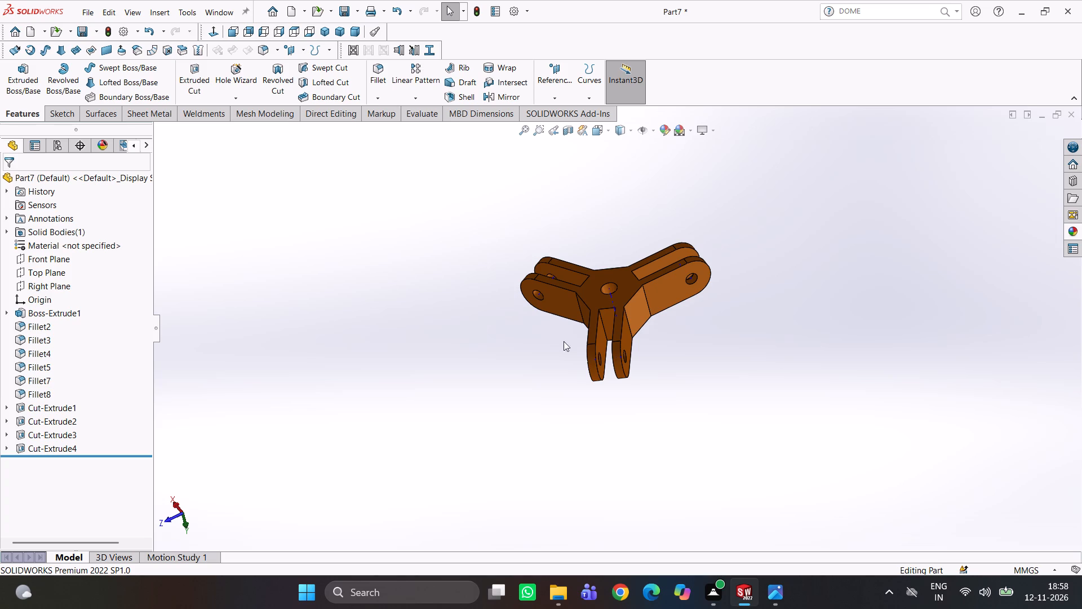
middle_drag(616, 338, 662, 319)
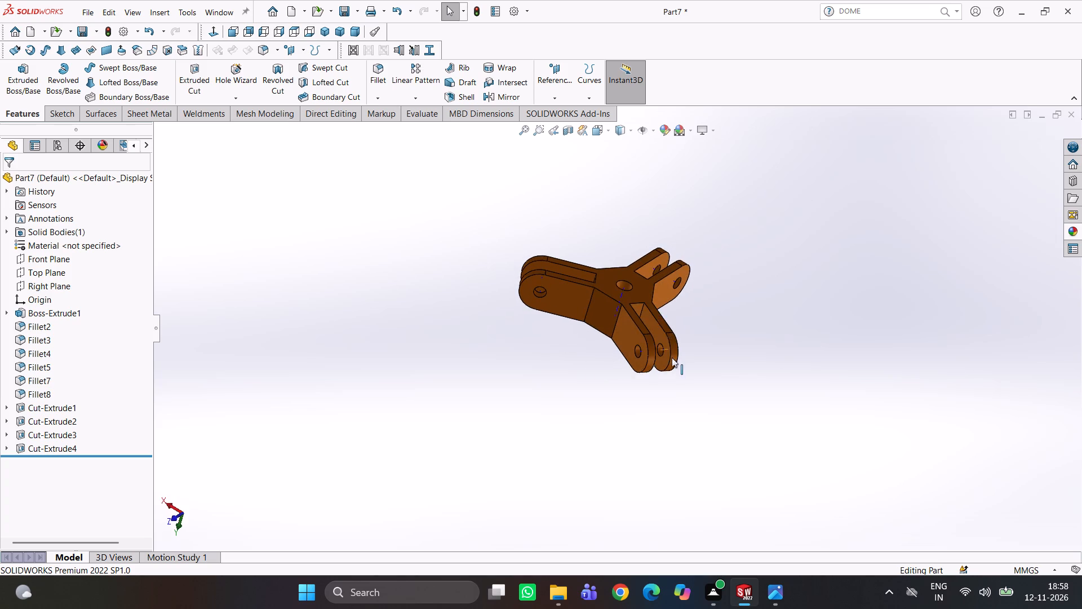
middle_drag(671, 360, 632, 329)
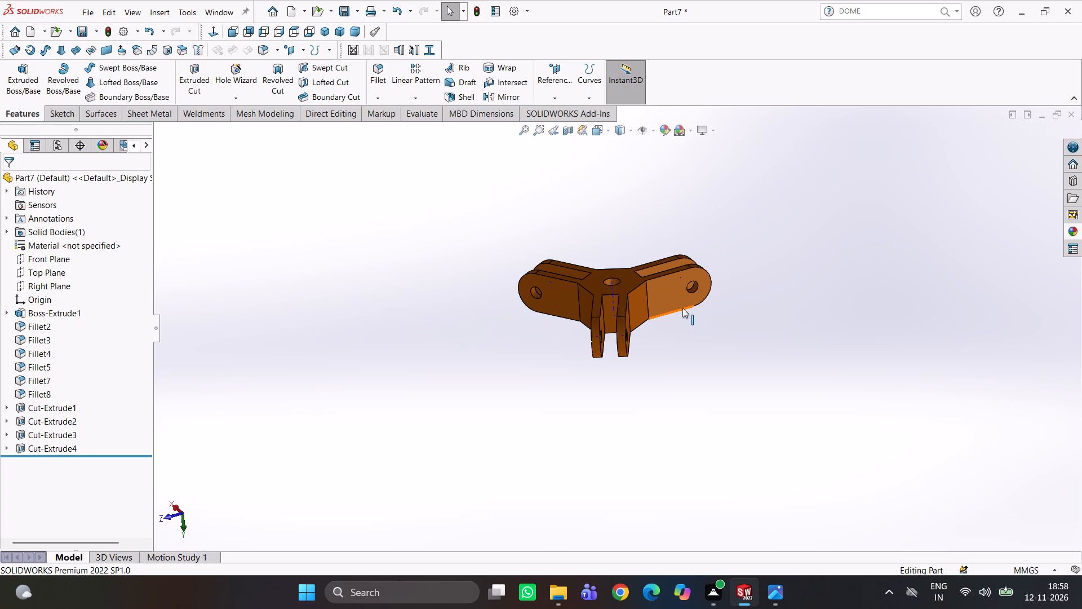
middle_drag(671, 343, 700, 323)
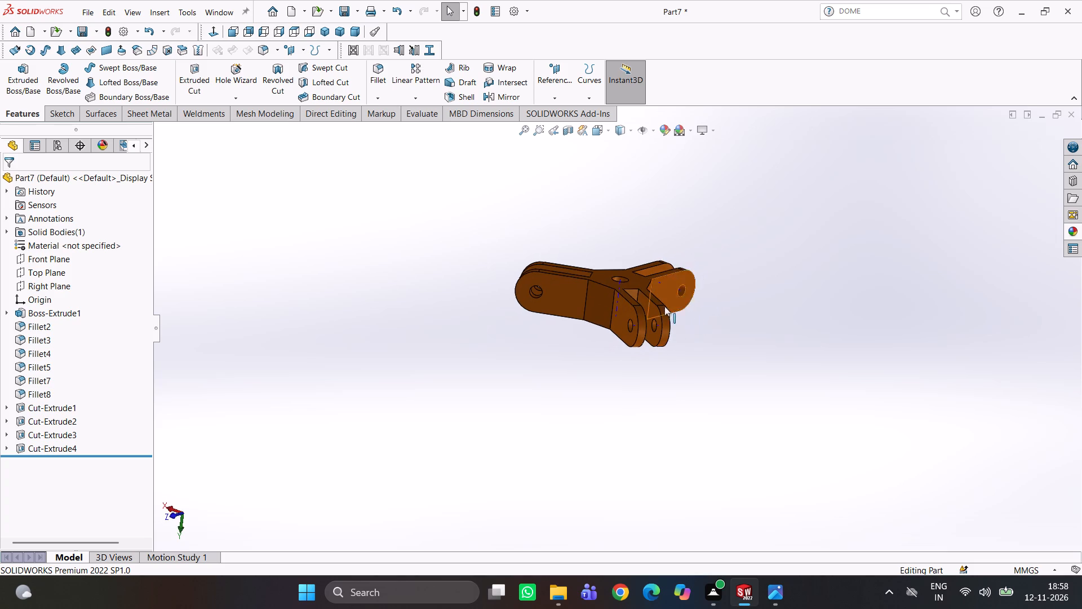
middle_drag(646, 272, 654, 343)
scroll(651, 337, down, 4)
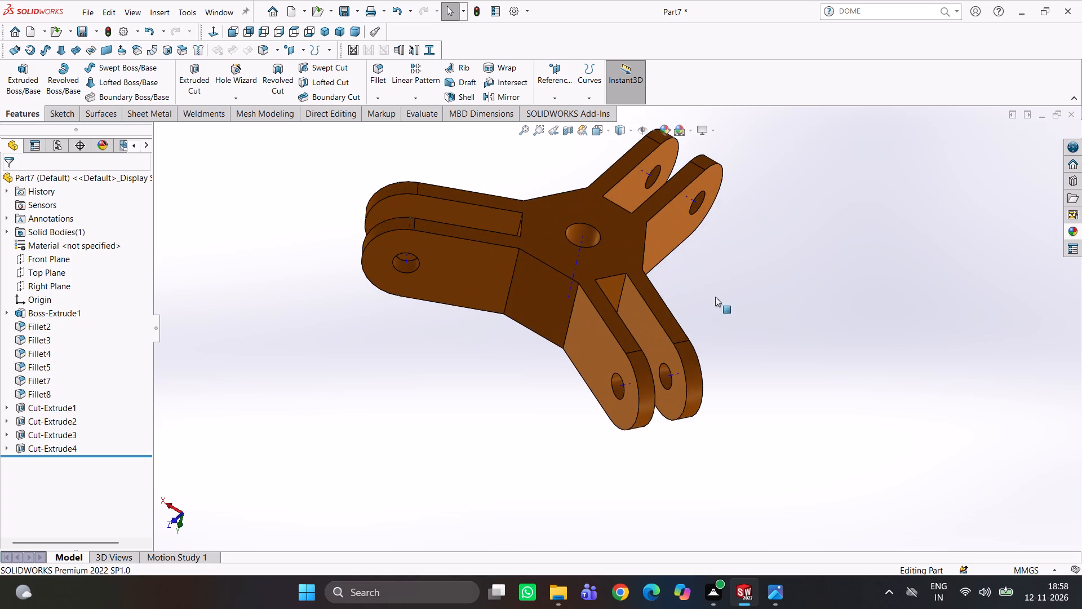
middle_drag(715, 296, 716, 348)
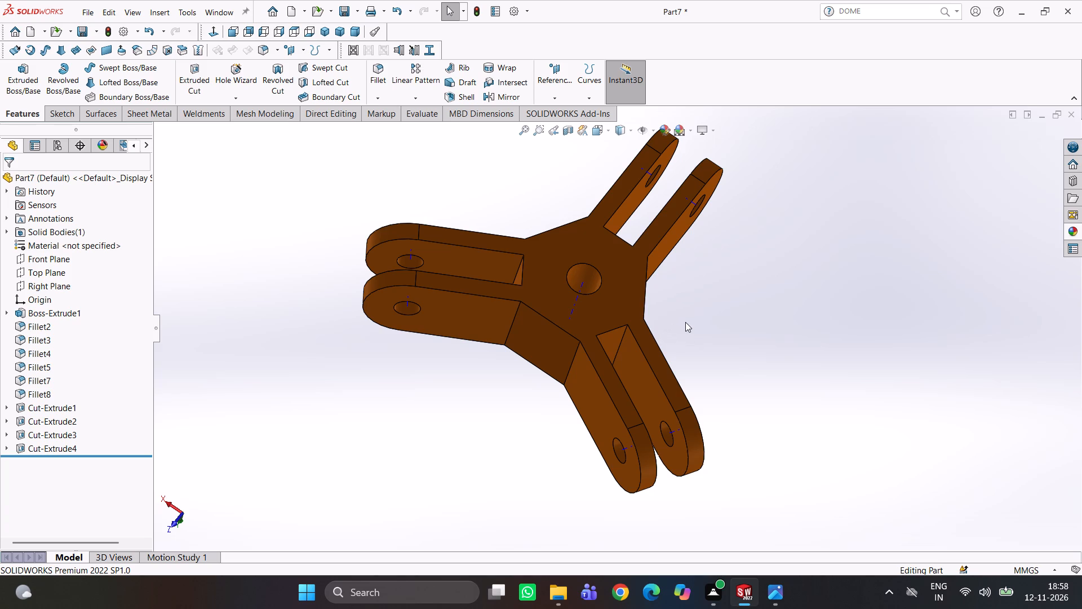
middle_drag(758, 337, 760, 305)
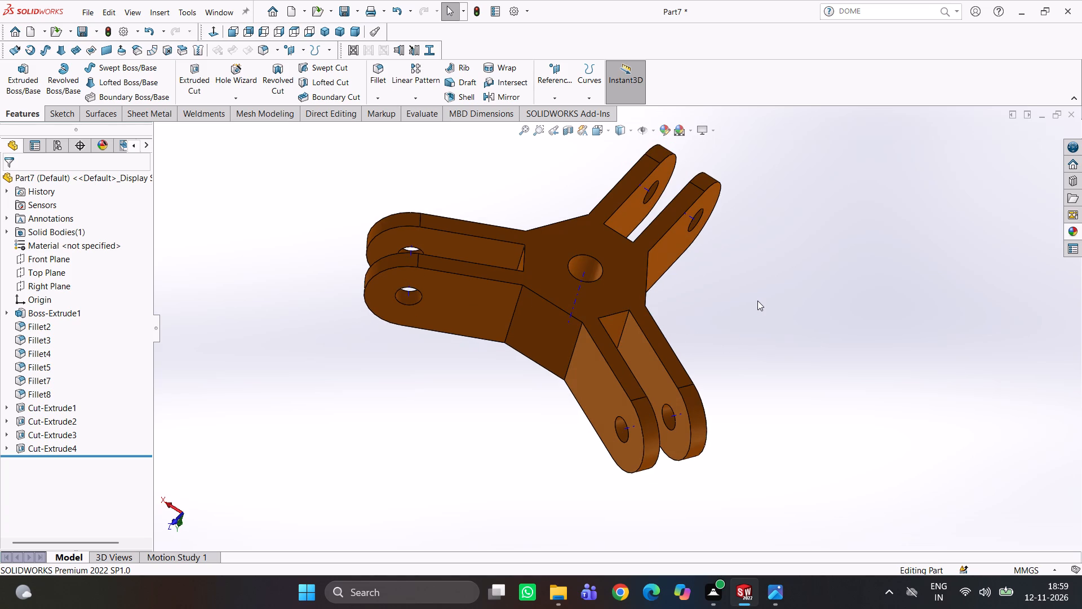
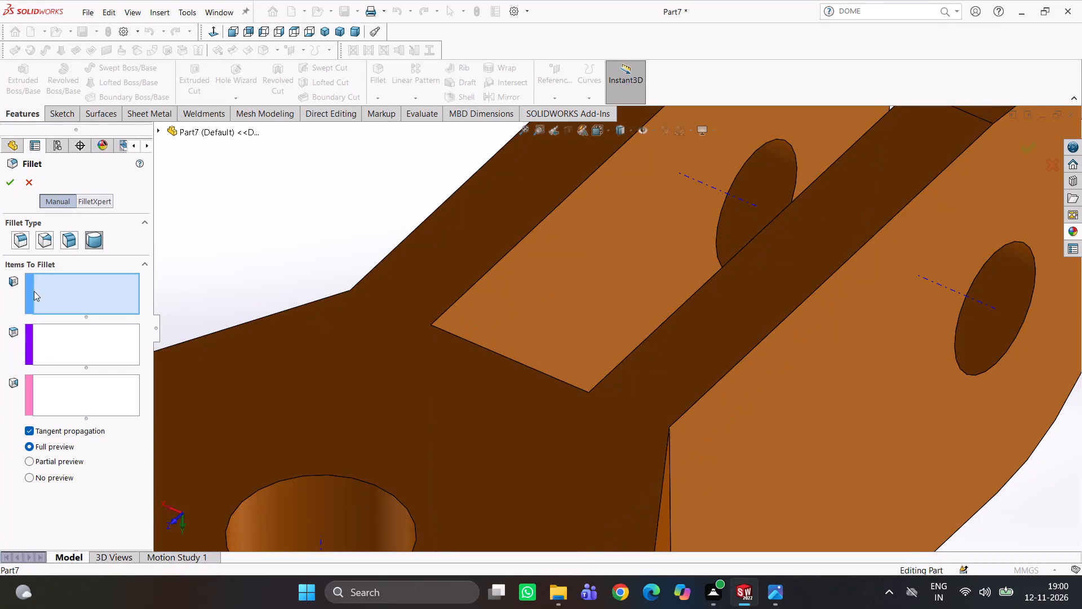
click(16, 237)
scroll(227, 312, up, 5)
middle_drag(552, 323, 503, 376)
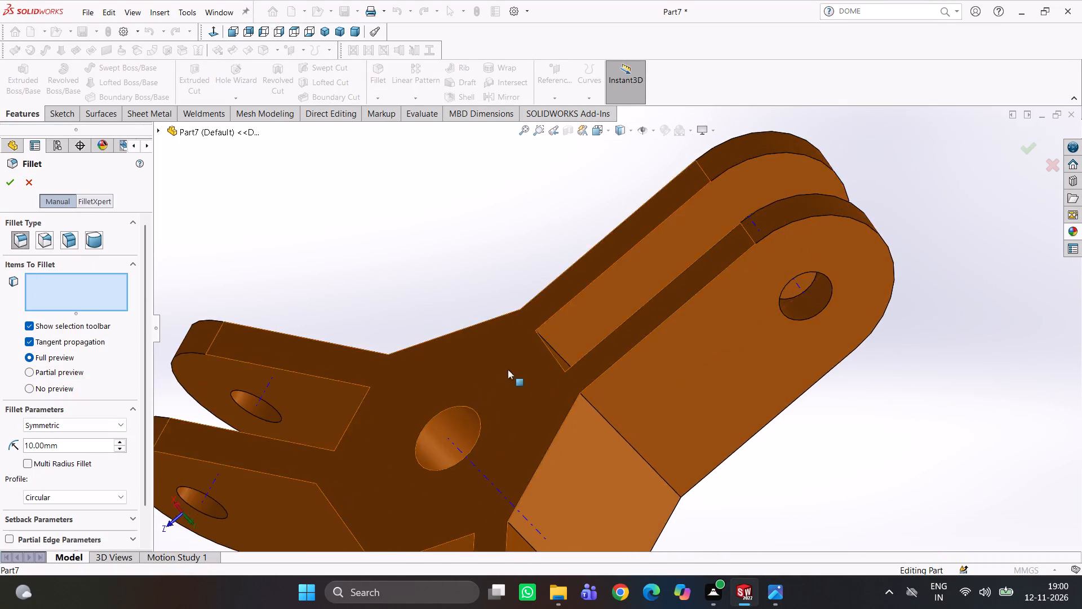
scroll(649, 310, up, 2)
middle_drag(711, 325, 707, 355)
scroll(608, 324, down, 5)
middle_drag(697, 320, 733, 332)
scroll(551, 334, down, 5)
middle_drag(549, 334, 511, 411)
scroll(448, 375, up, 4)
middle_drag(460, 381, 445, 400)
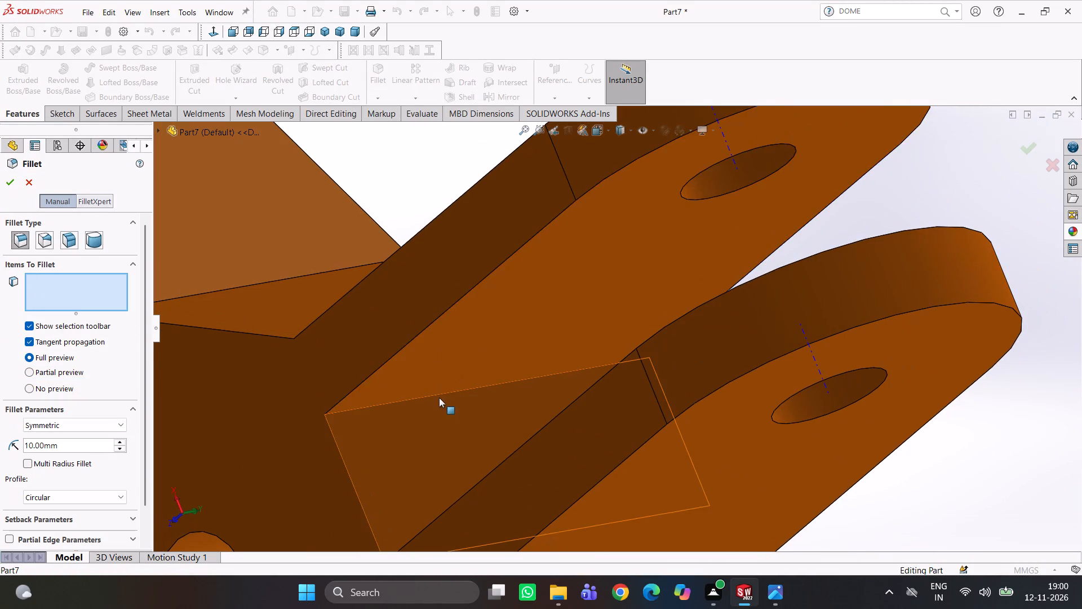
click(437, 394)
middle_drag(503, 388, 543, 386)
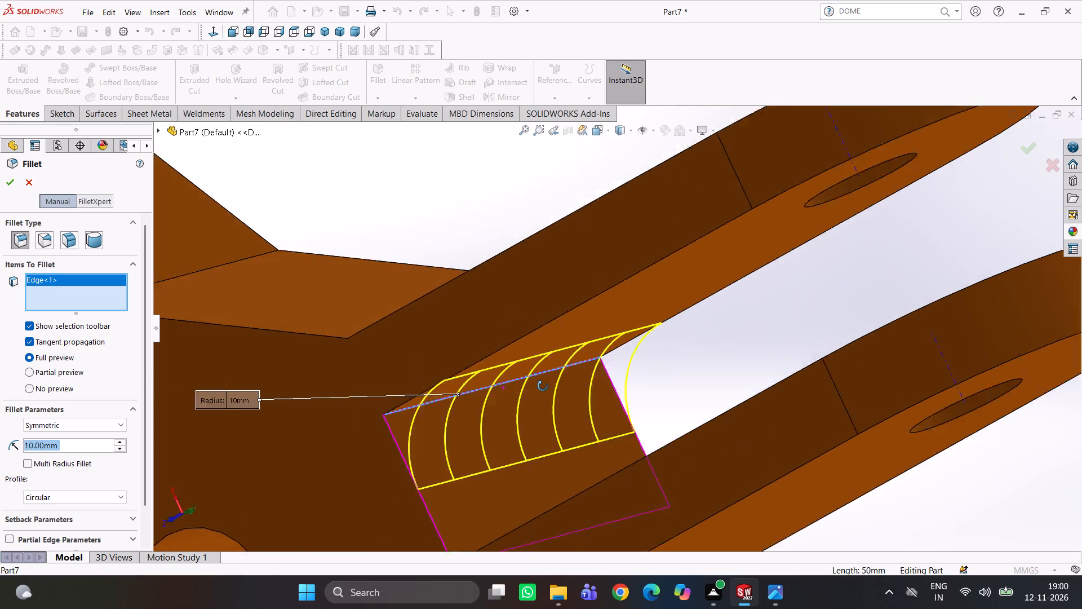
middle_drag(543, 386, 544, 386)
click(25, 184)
Examine the bracket's fork slots, prongs and central hub from low side and oblique angles.
scroll(404, 307, up, 2)
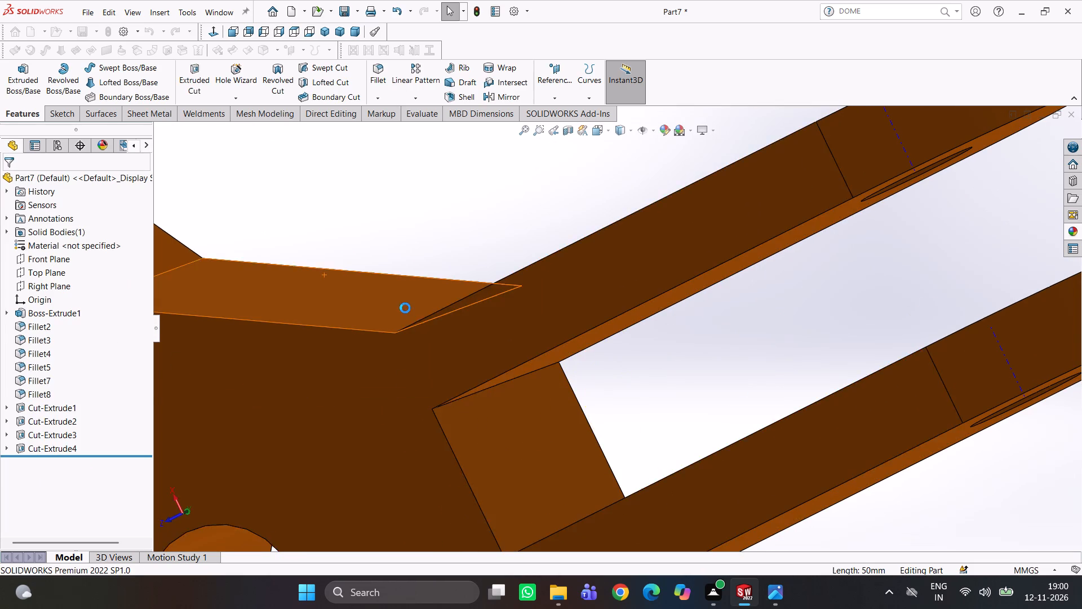
scroll(405, 308, up, 1)
middle_drag(533, 376, 543, 308)
scroll(594, 372, up, 4)
middle_drag(656, 395, 659, 296)
scroll(660, 299, up, 1)
middle_drag(679, 383, 698, 272)
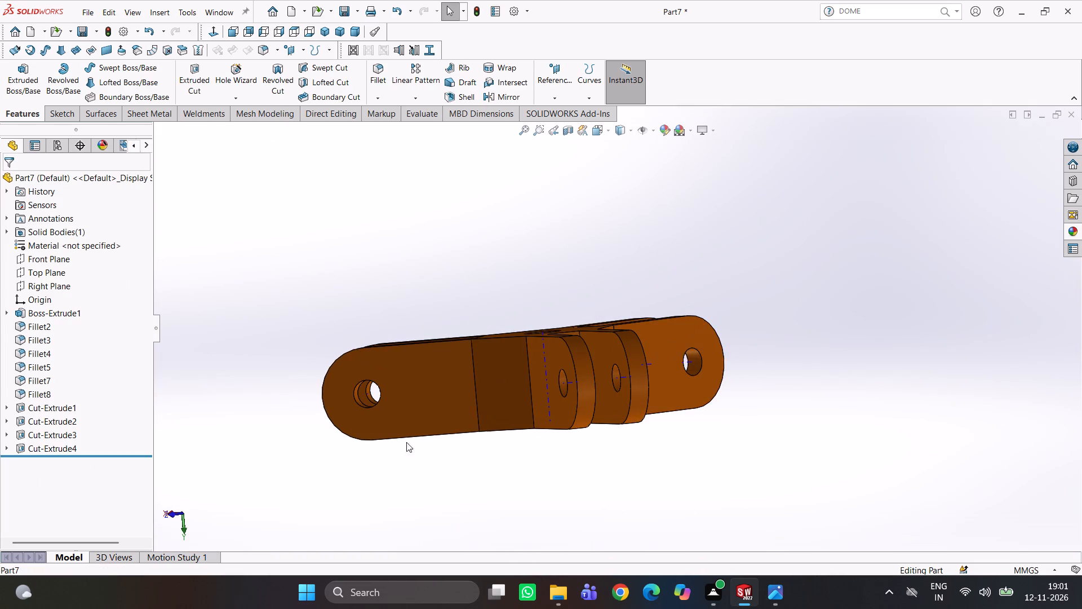
scroll(569, 400, down, 1)
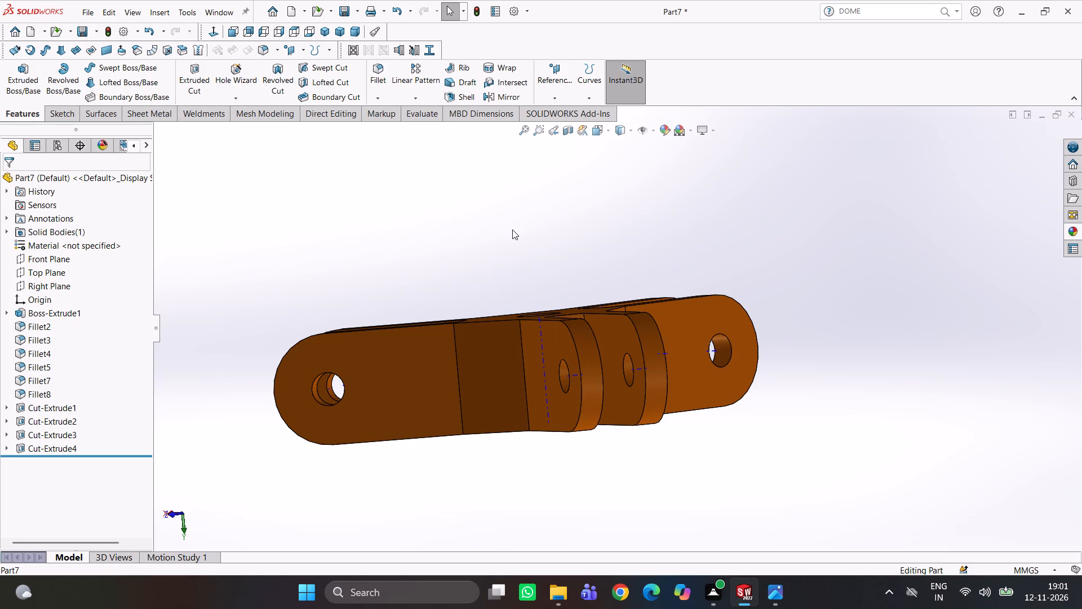
scroll(529, 267, down, 3)
middle_drag(463, 232, 515, 246)
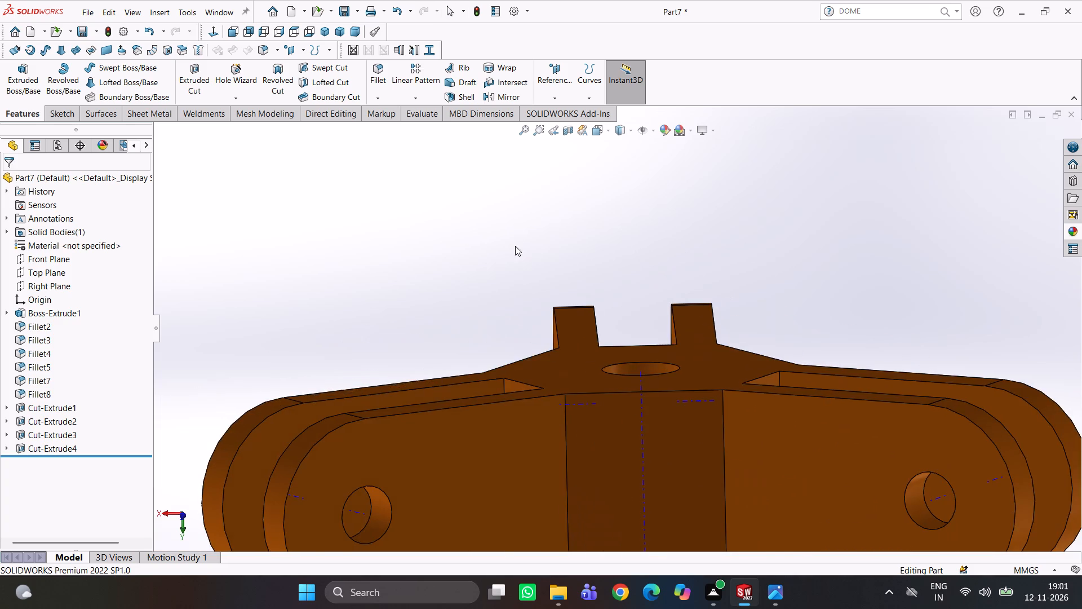
scroll(544, 239, up, 3)
middle_drag(588, 279, 605, 333)
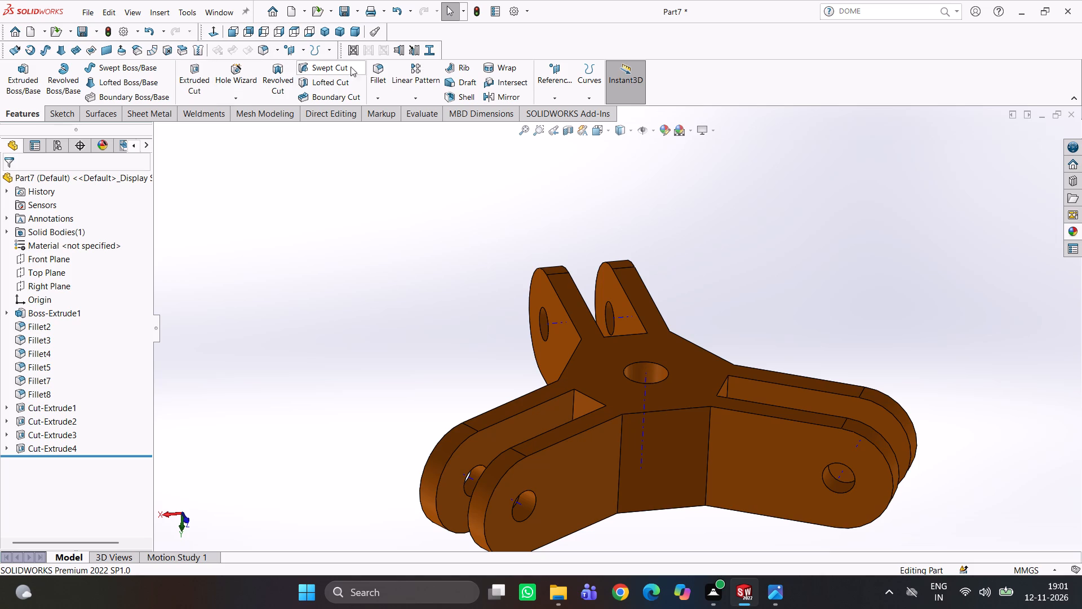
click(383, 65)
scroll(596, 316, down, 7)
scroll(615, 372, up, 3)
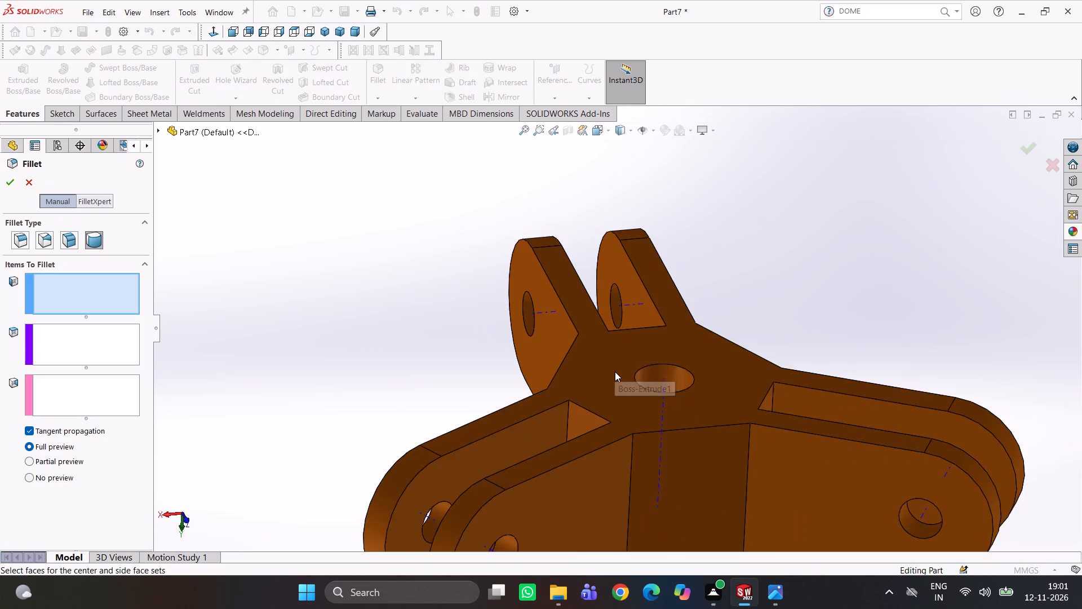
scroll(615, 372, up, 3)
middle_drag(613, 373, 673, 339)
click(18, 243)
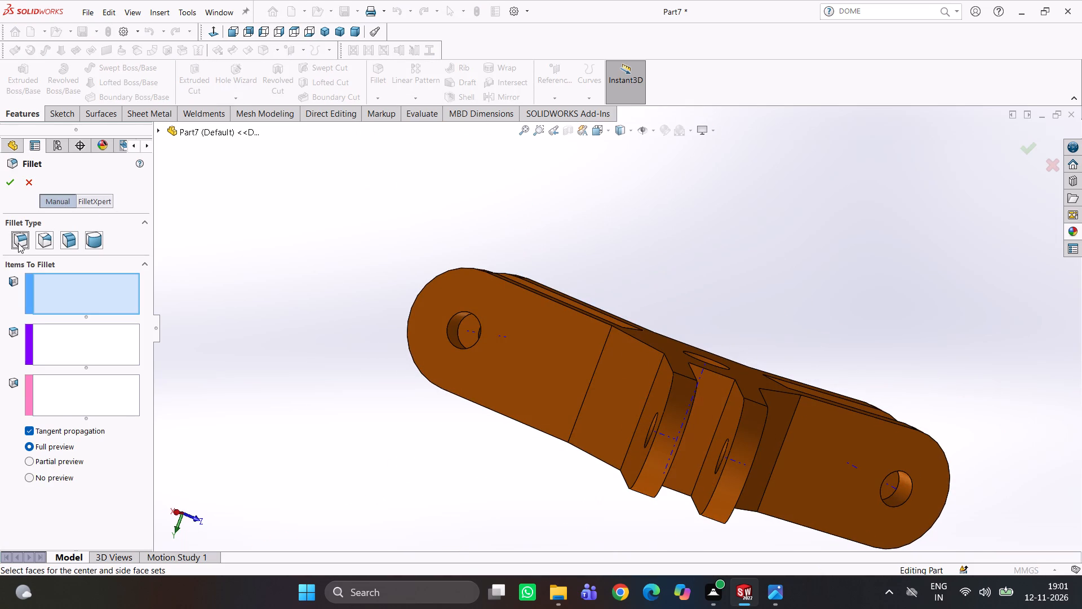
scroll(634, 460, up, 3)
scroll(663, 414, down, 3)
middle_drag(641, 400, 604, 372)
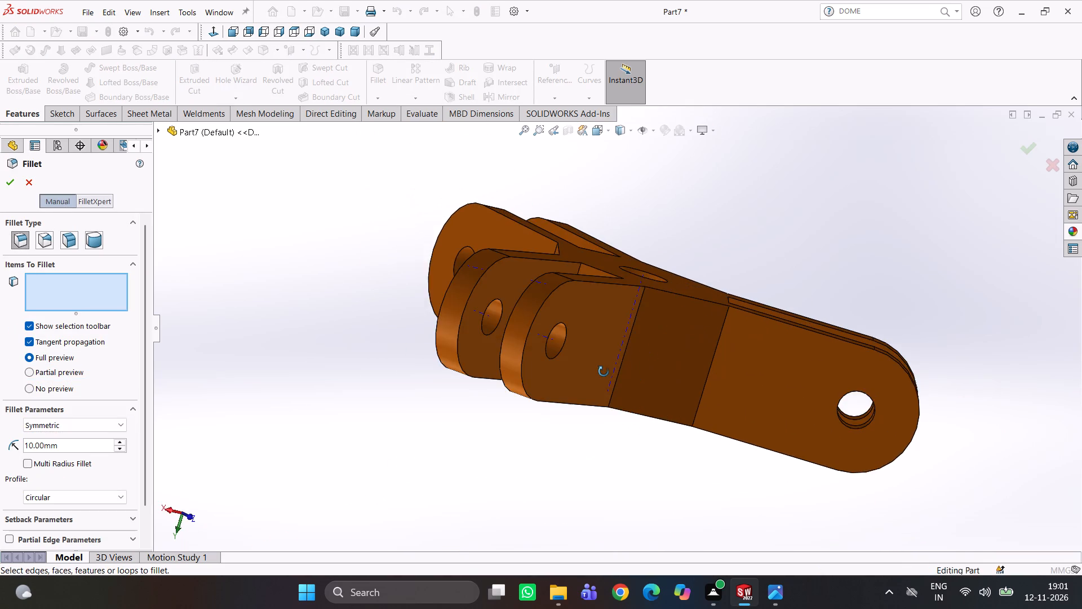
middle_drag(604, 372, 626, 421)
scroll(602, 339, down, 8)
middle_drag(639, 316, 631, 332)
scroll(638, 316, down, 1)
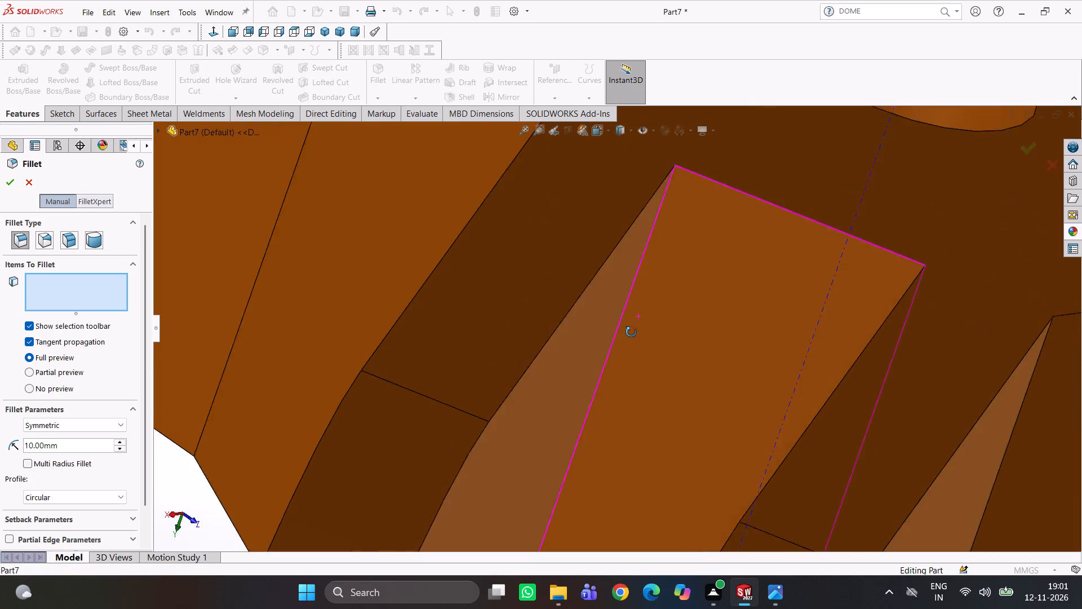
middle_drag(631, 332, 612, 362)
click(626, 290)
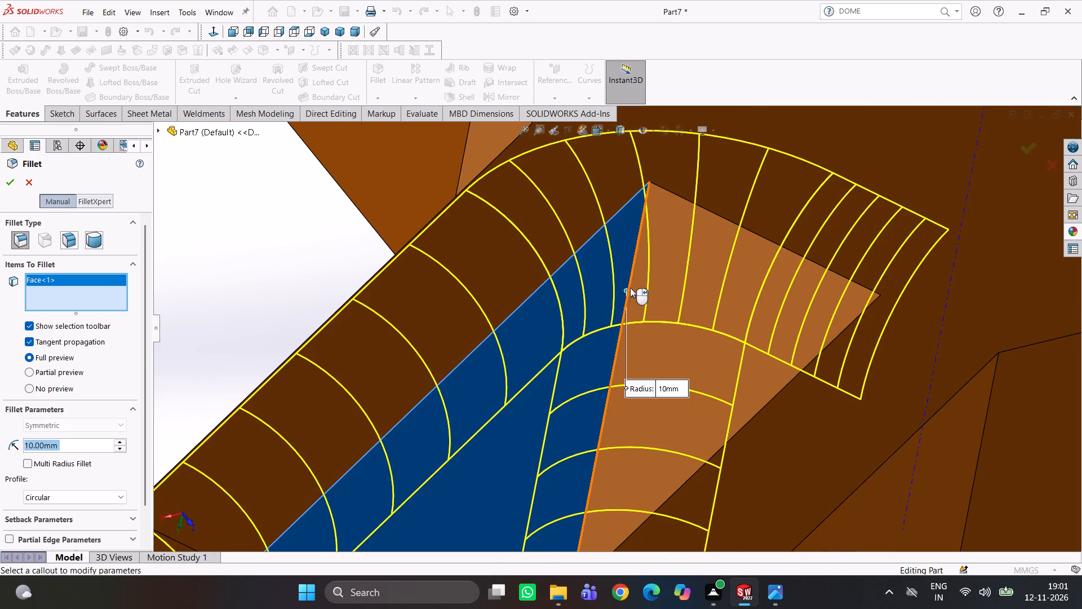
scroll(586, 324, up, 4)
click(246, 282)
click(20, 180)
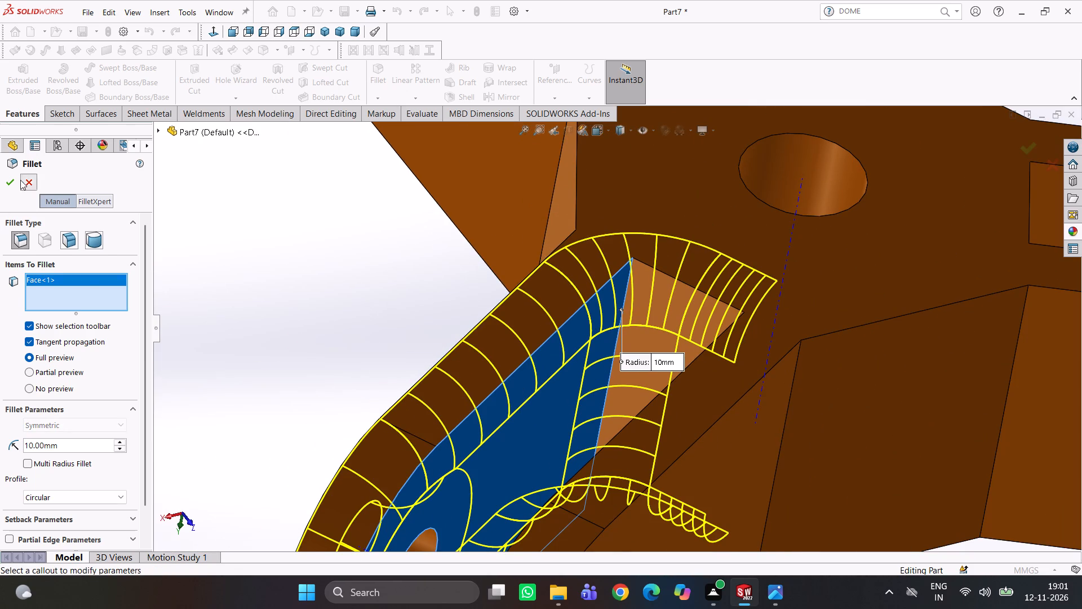
Set up a constant-size fillet of 5 mm radius on both inner corner edges at the closed end of one arm's fork slot.
click(379, 84)
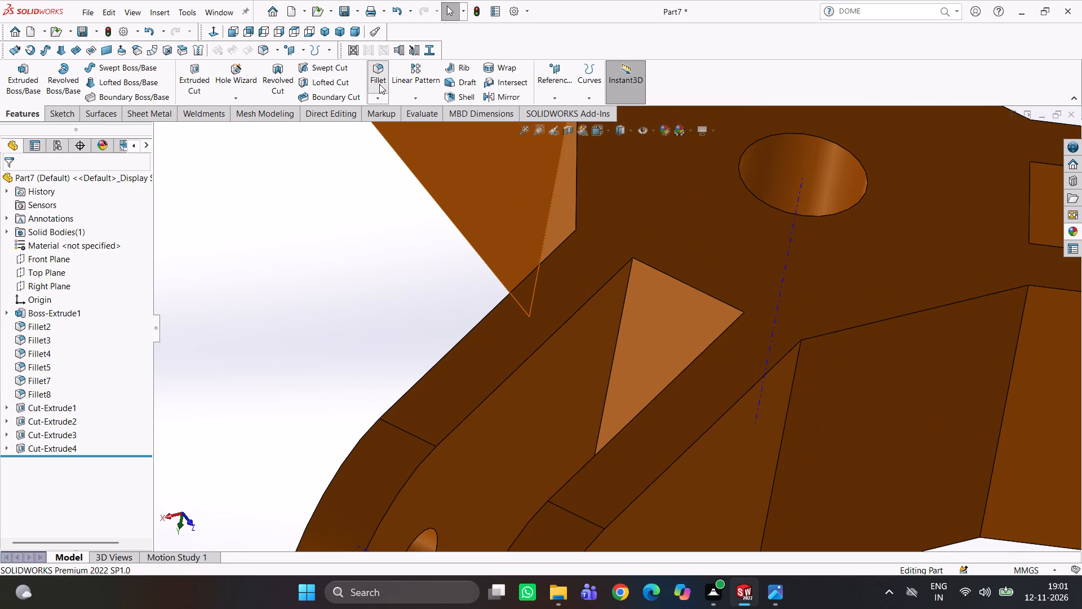
scroll(558, 275, up, 2)
scroll(611, 311, down, 2)
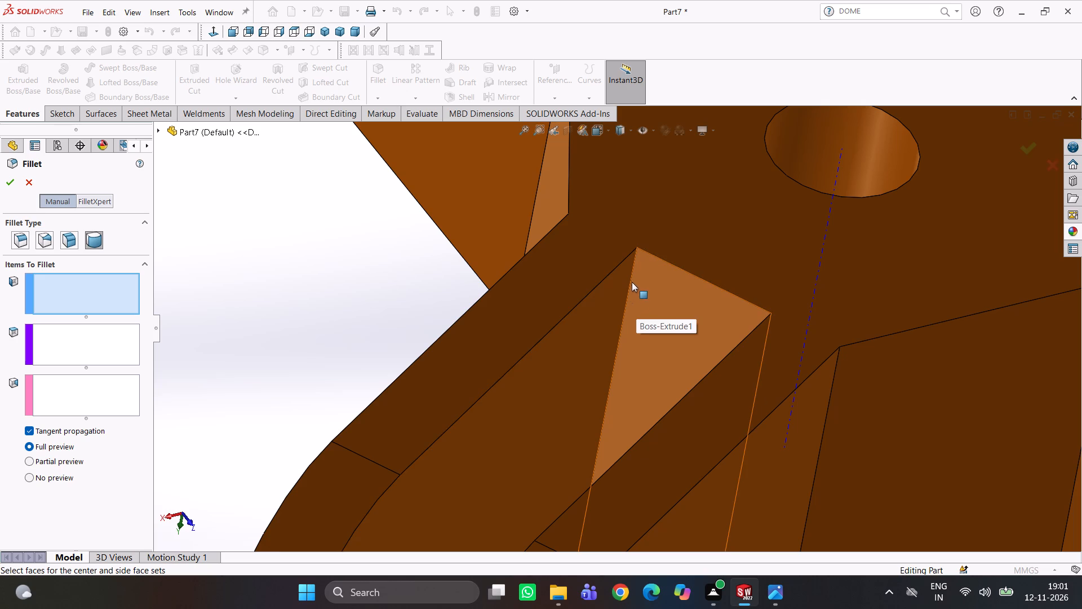
scroll(681, 318, up, 3)
middle_drag(677, 324, 693, 347)
scroll(660, 367, up, 4)
middle_drag(735, 374, 757, 394)
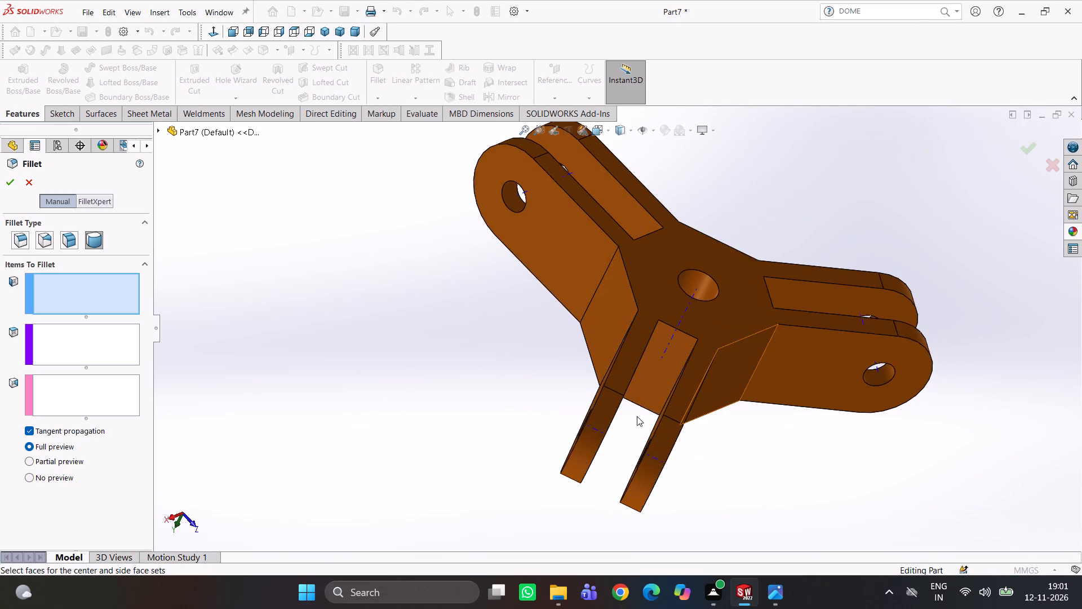
scroll(627, 407, down, 5)
middle_drag(667, 363, 672, 358)
scroll(650, 292, down, 4)
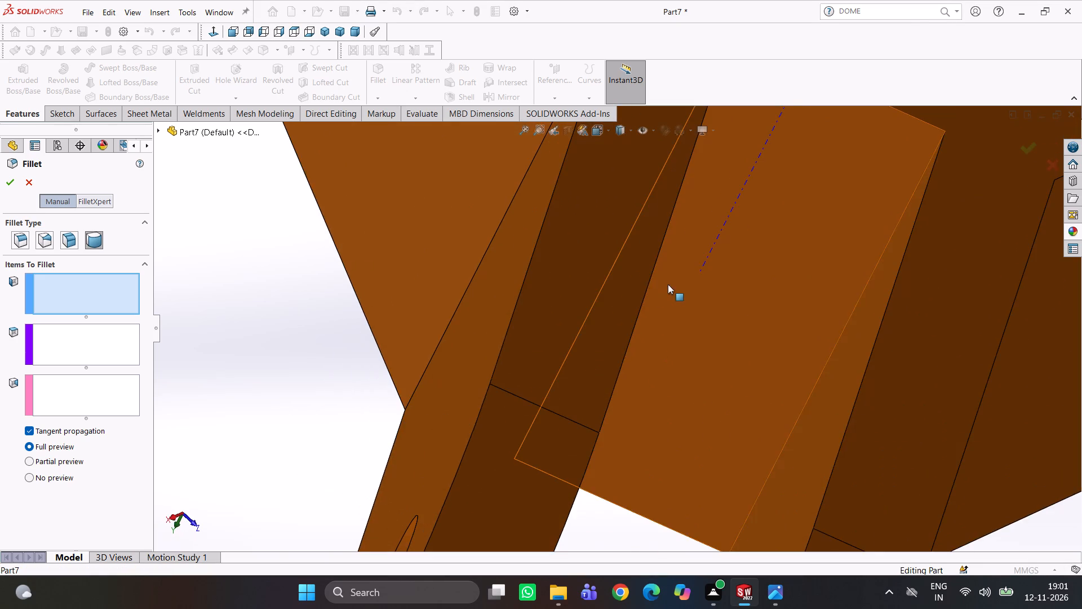
middle_drag(668, 281, 644, 270)
click(20, 239)
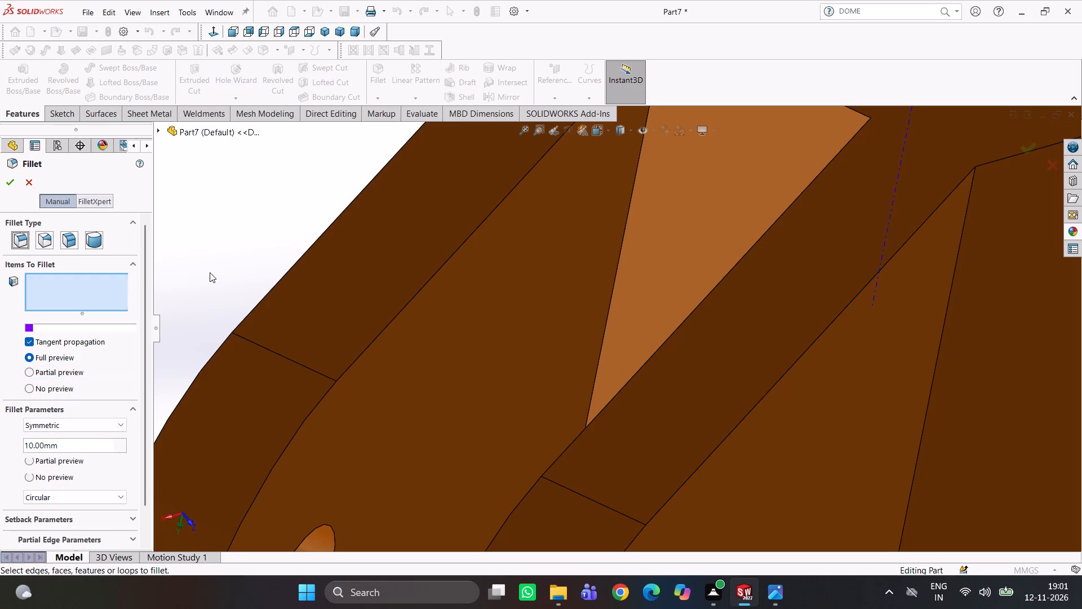
click(629, 215)
scroll(632, 272, up, 3)
middle_drag(639, 282, 661, 330)
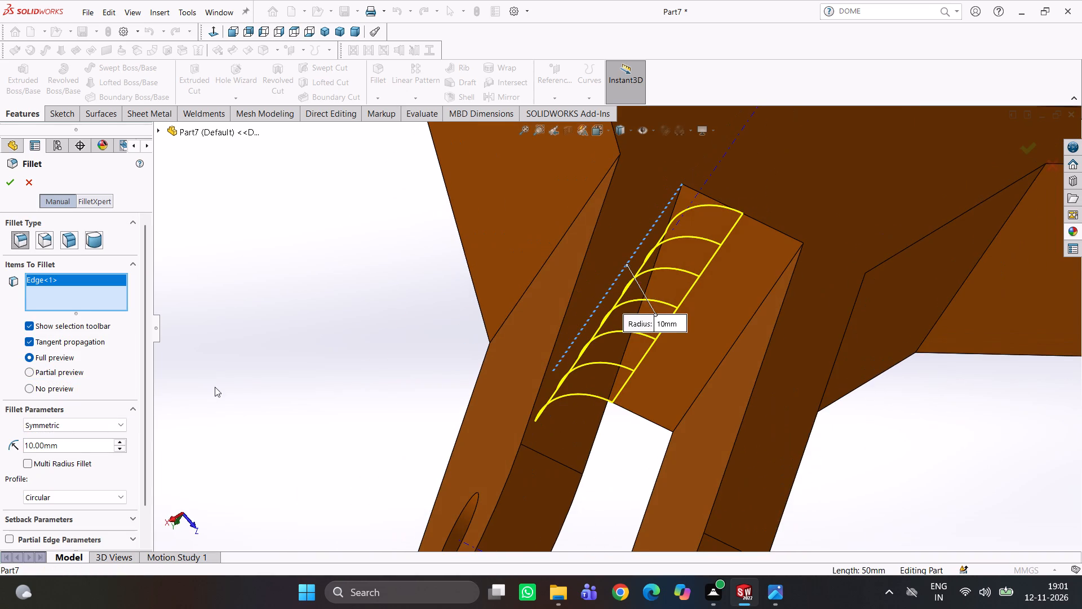
drag(88, 438, 56, 444)
drag(61, 444, 0, 458)
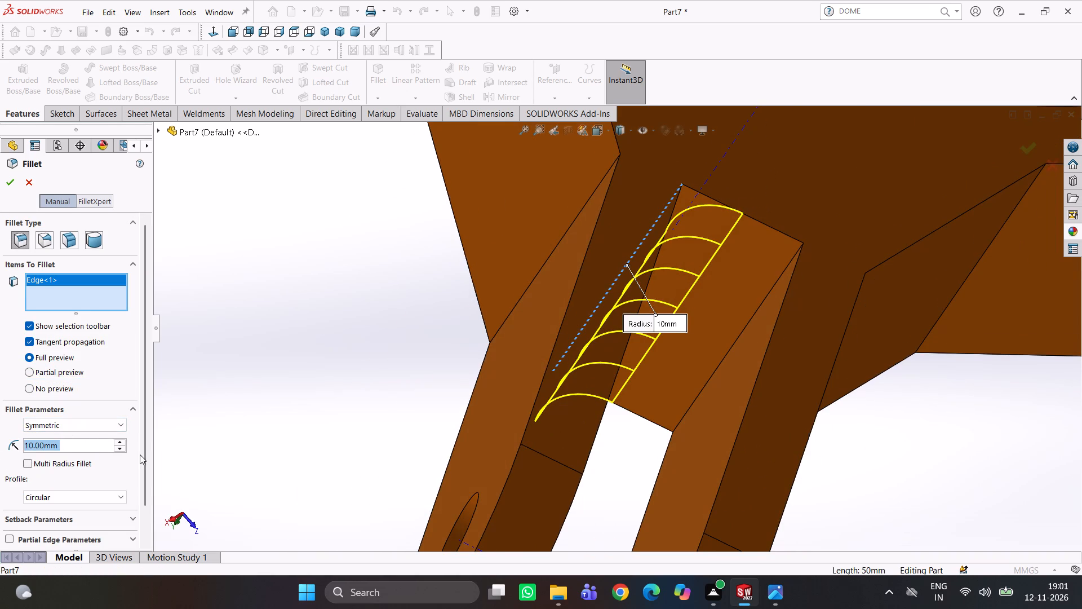
key(5)
key(Return)
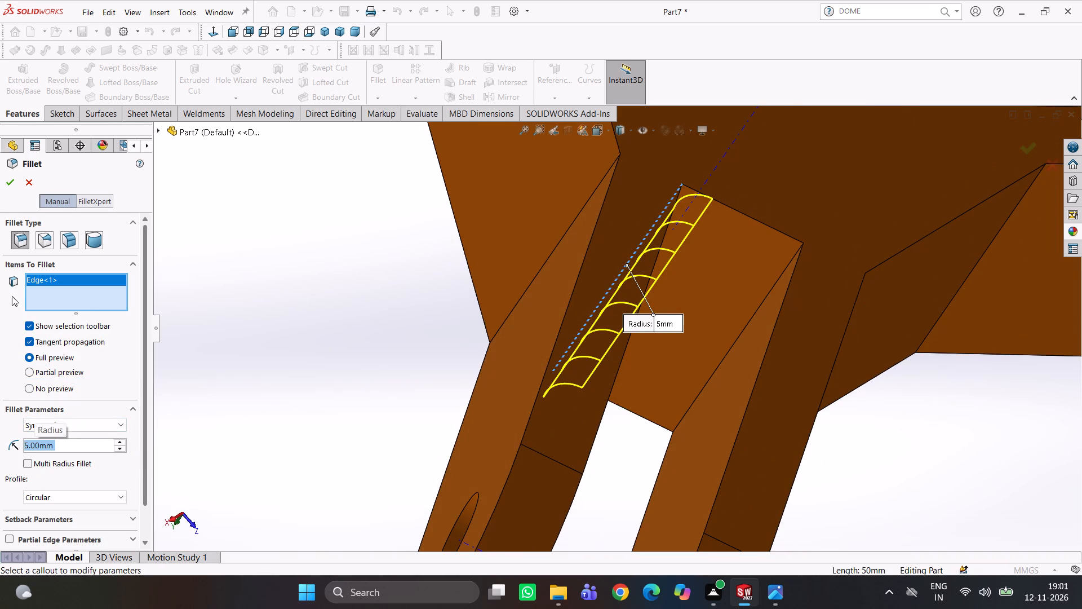
scroll(709, 354, down, 4)
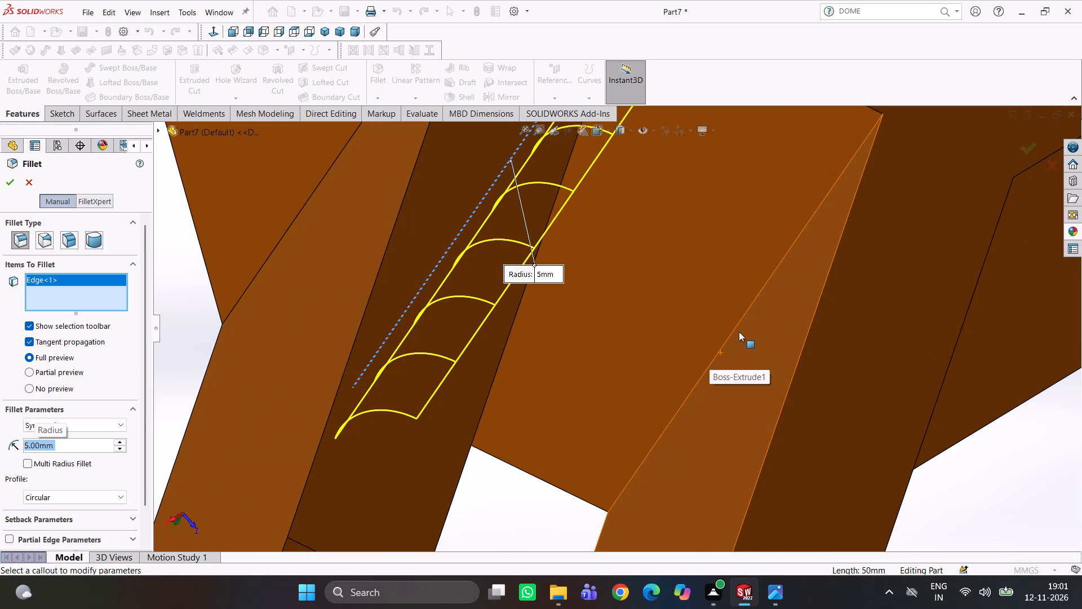
click(737, 326)
Add both inner corner edges at the closed end of a second arm's fork slot to the 5 mm fillet.
scroll(774, 358, up, 5)
middle_drag(800, 366, 759, 374)
scroll(687, 345, up, 1)
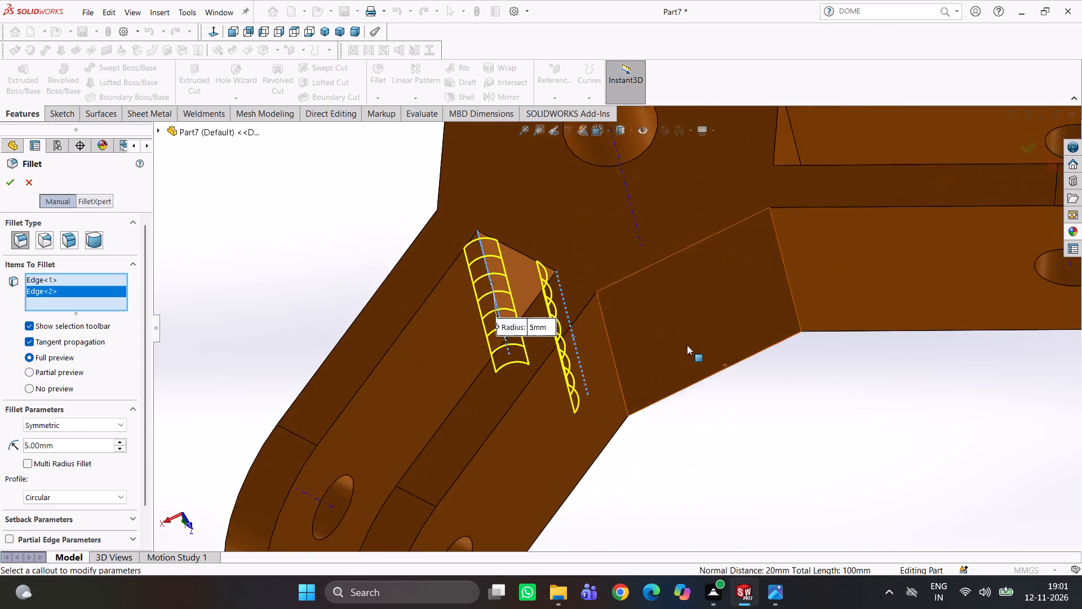
scroll(687, 345, up, 6)
middle_drag(694, 302, 653, 403)
scroll(670, 307, down, 5)
middle_drag(699, 264, 706, 174)
scroll(683, 205, down, 4)
click(672, 244)
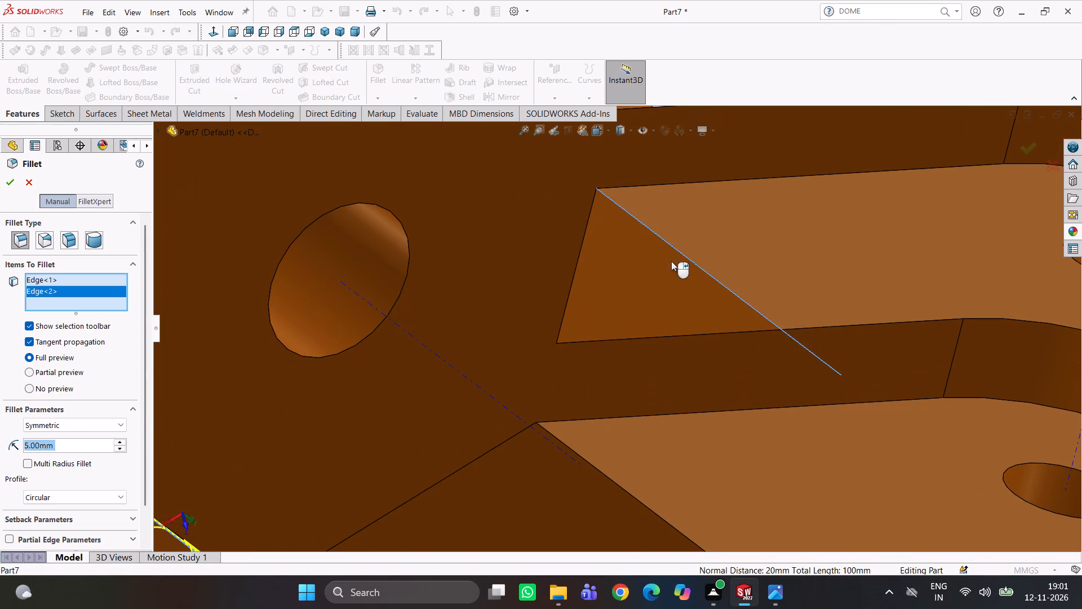
scroll(667, 268, up, 3)
middle_drag(660, 292, 628, 410)
scroll(636, 368, down, 5)
middle_drag(635, 391, 685, 373)
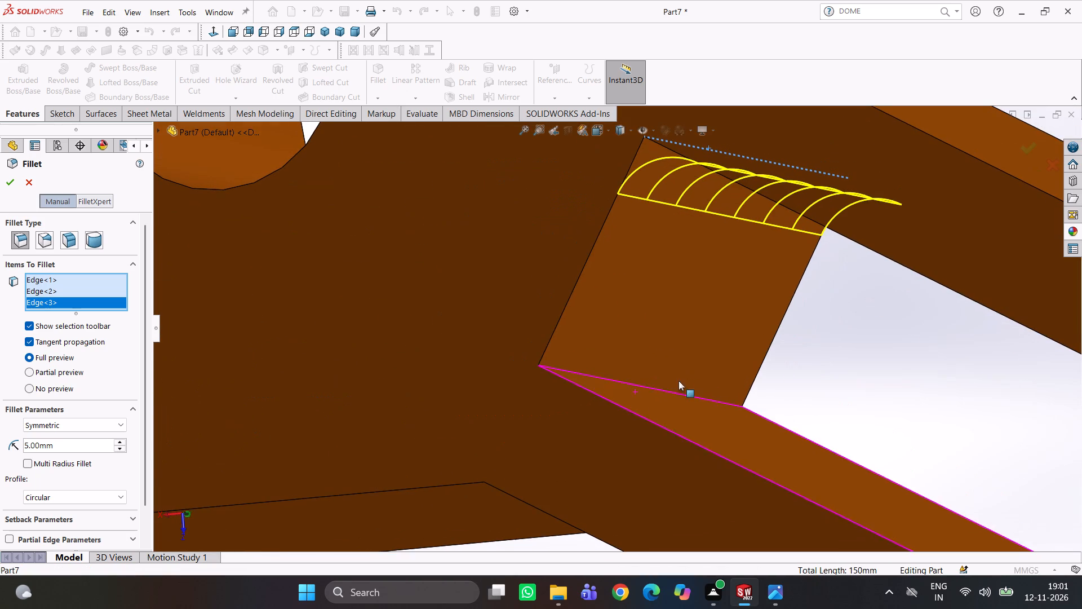
click(657, 387)
scroll(736, 395, up, 2)
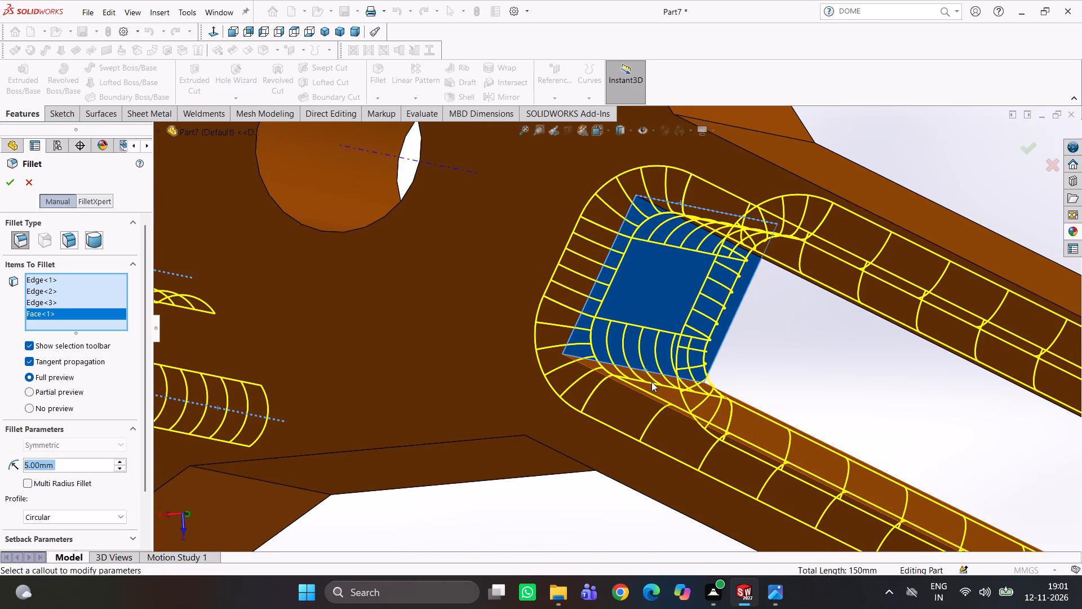
click(654, 327)
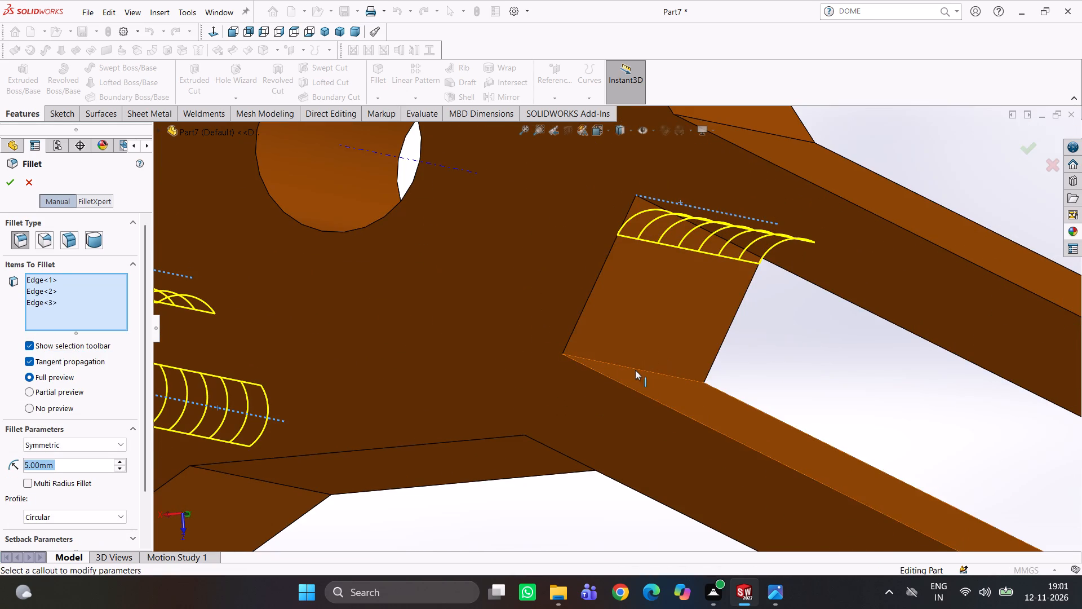
click(635, 367)
Add both inner corner edges at the closed end of the third arm's fork slot and apply the 5 mm fillet.
scroll(752, 351, up, 1)
middle_drag(752, 351, 737, 398)
scroll(737, 358, up, 8)
middle_drag(677, 320, 700, 295)
scroll(573, 271, down, 3)
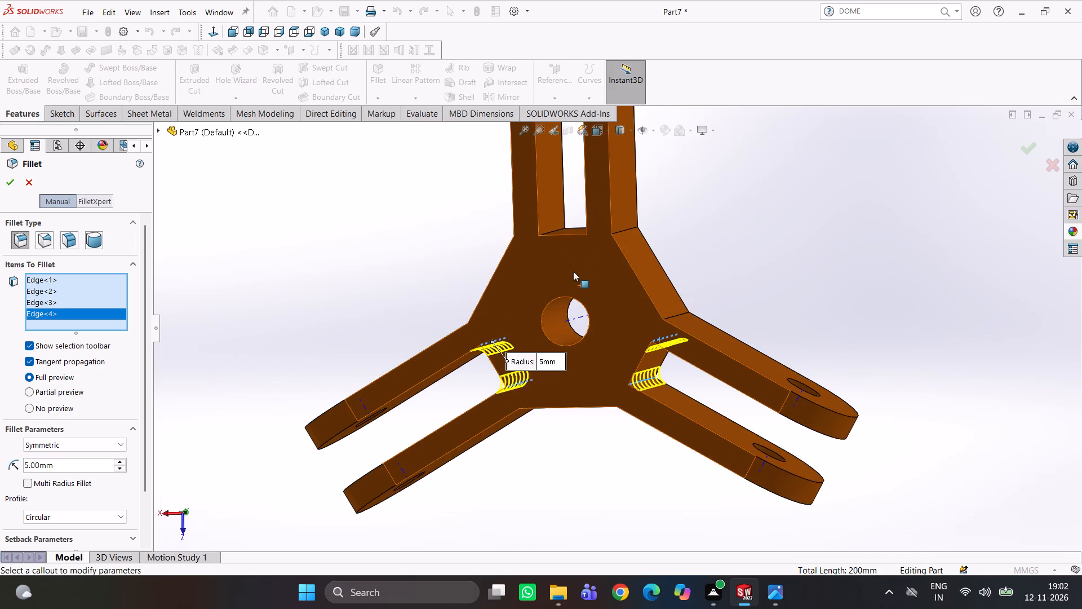
middle_drag(555, 264, 570, 306)
scroll(557, 233, down, 2)
middle_drag(557, 233, 500, 202)
scroll(537, 227, down, 4)
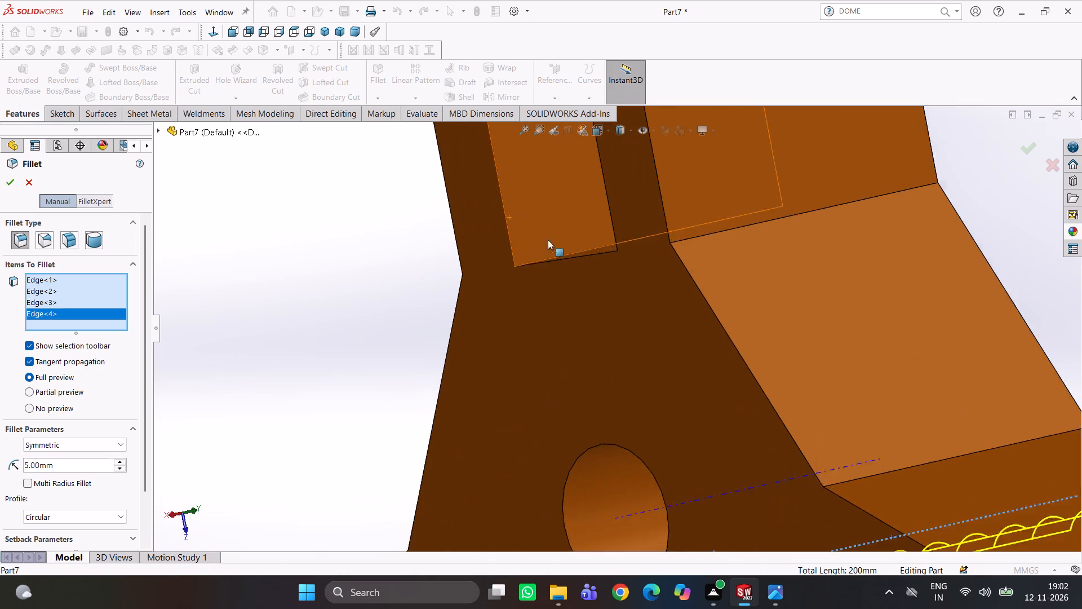
middle_drag(578, 262, 603, 303)
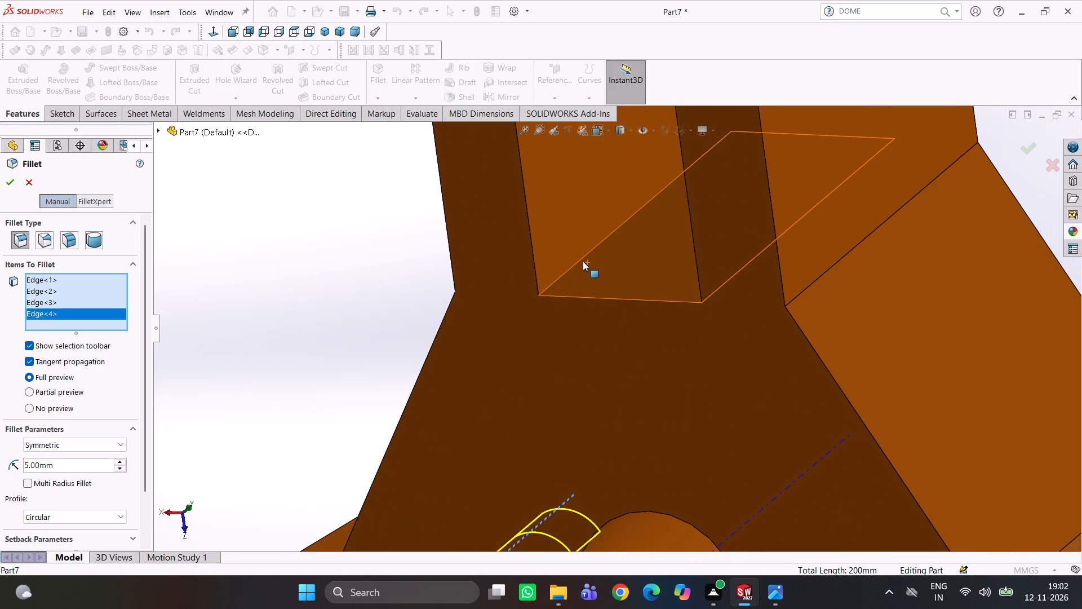
click(580, 259)
middle_drag(597, 285, 658, 304)
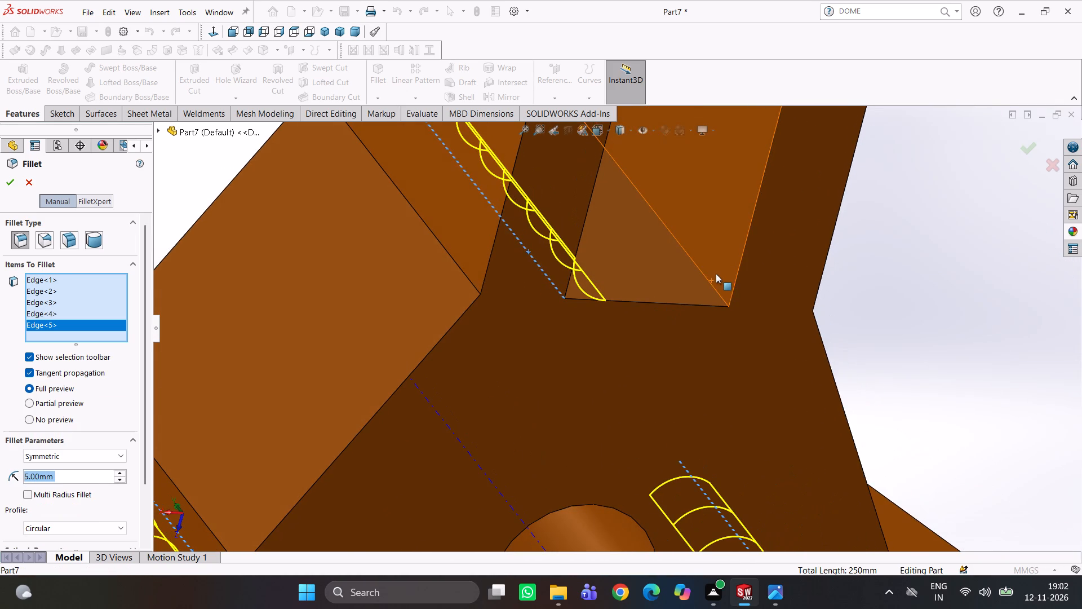
click(705, 279)
scroll(704, 311, up, 4)
middle_drag(708, 320, 706, 301)
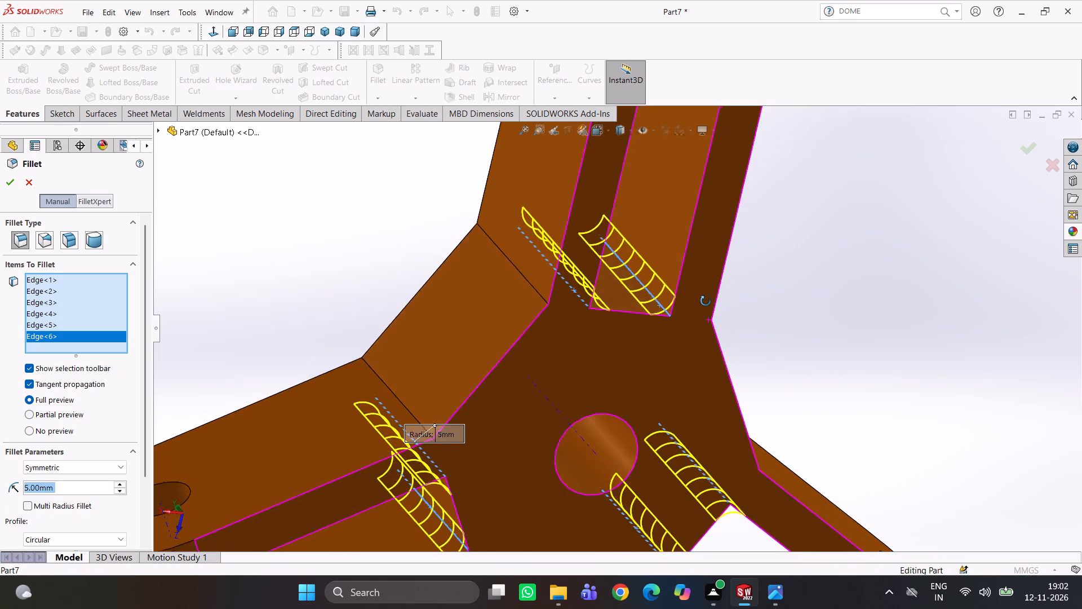
middle_drag(706, 301, 688, 271)
scroll(565, 295, up, 4)
middle_drag(655, 306, 664, 242)
scroll(728, 328, up, 1)
middle_drag(742, 329, 697, 319)
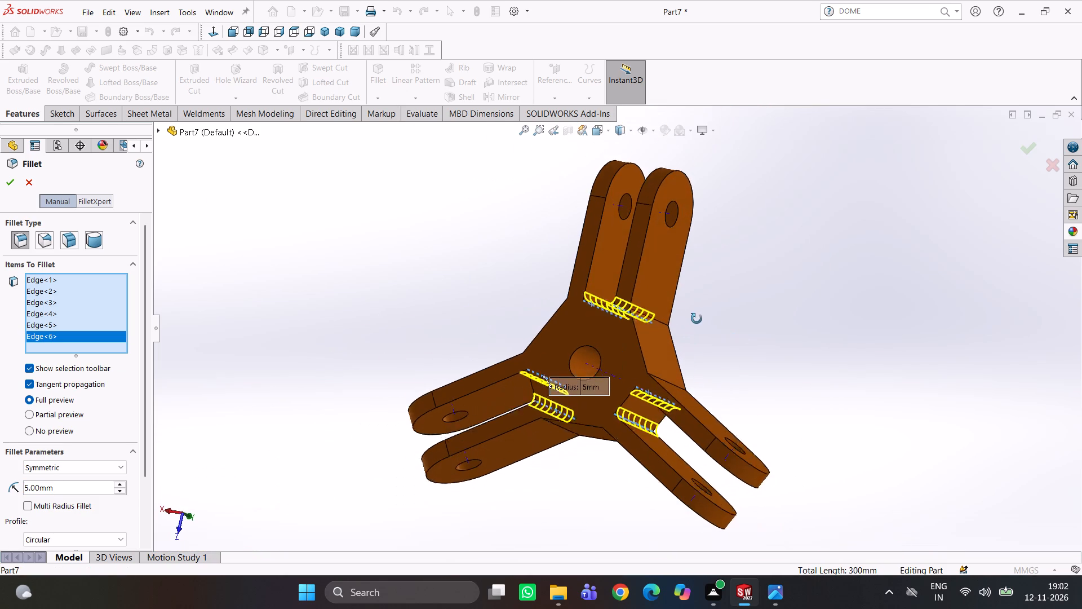
middle_drag(697, 319, 700, 315)
scroll(680, 329, down, 2)
middle_drag(669, 335, 709, 346)
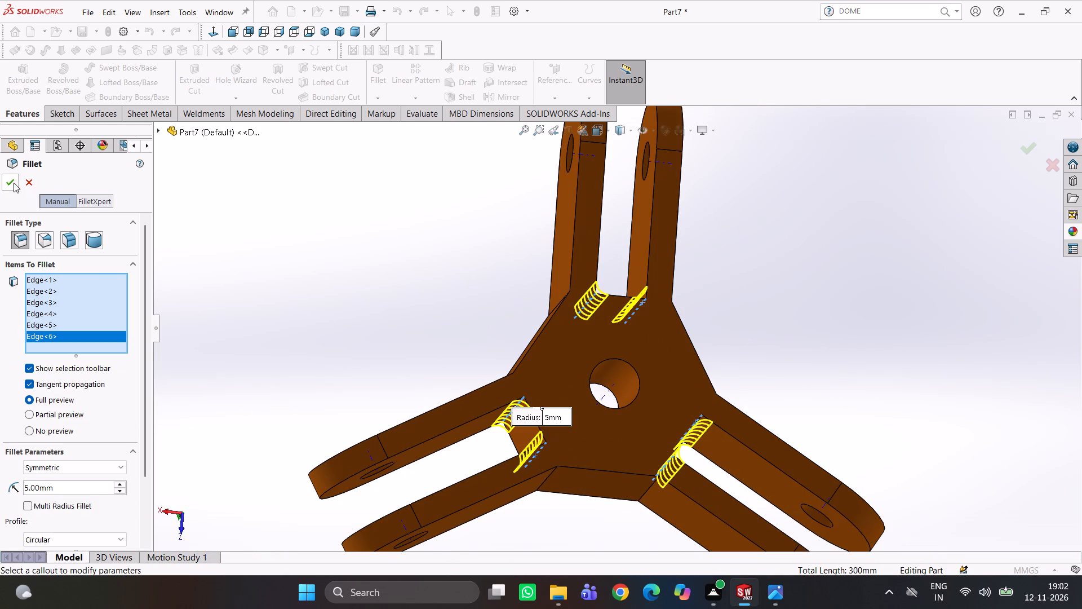
click(14, 183)
Examine the rounded slot corners and the outer edges where the arms meet the hub from several angles.
middle_drag(715, 332, 711, 363)
scroll(611, 351, down, 2)
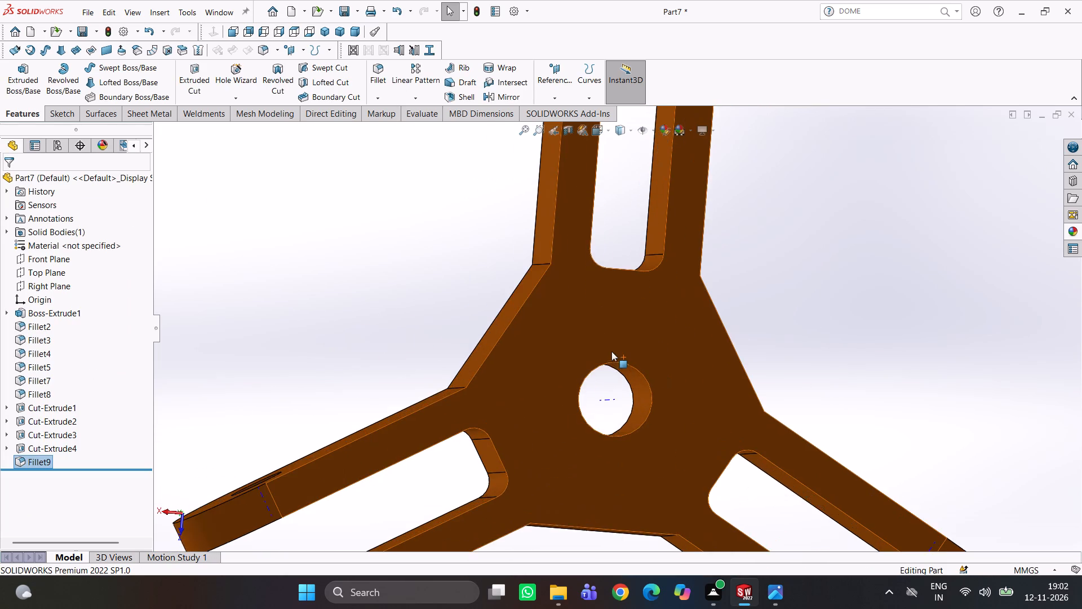
scroll(611, 351, down, 1)
middle_drag(667, 311, 653, 393)
scroll(617, 251, up, 1)
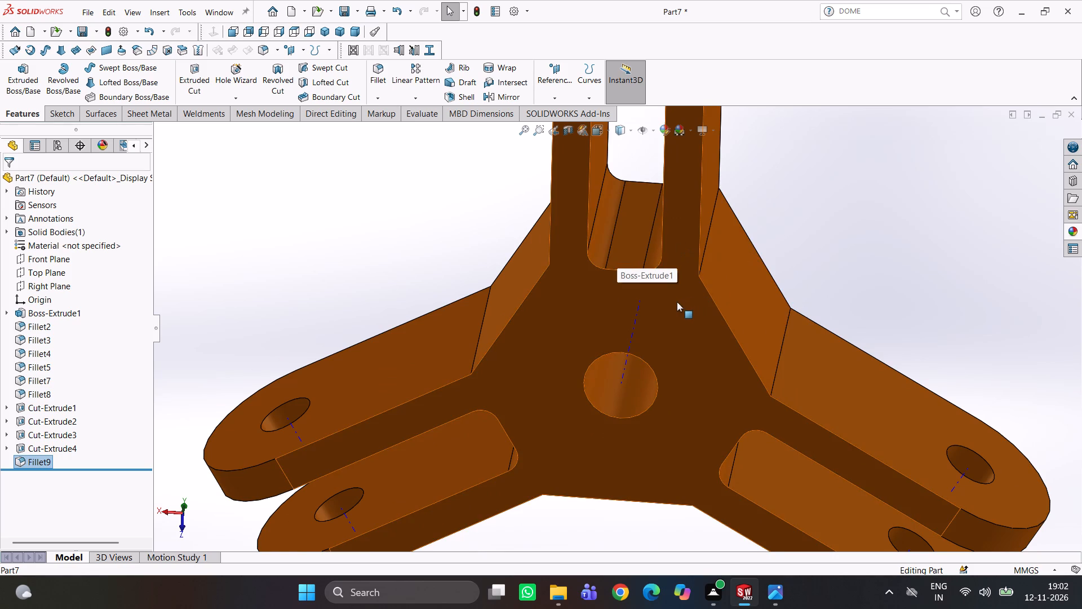
middle_drag(677, 302, 667, 217)
scroll(653, 311, up, 3)
middle_drag(678, 378, 704, 332)
scroll(570, 447, down, 3)
middle_drag(690, 446, 686, 462)
scroll(654, 426, down, 3)
middle_drag(702, 407, 689, 446)
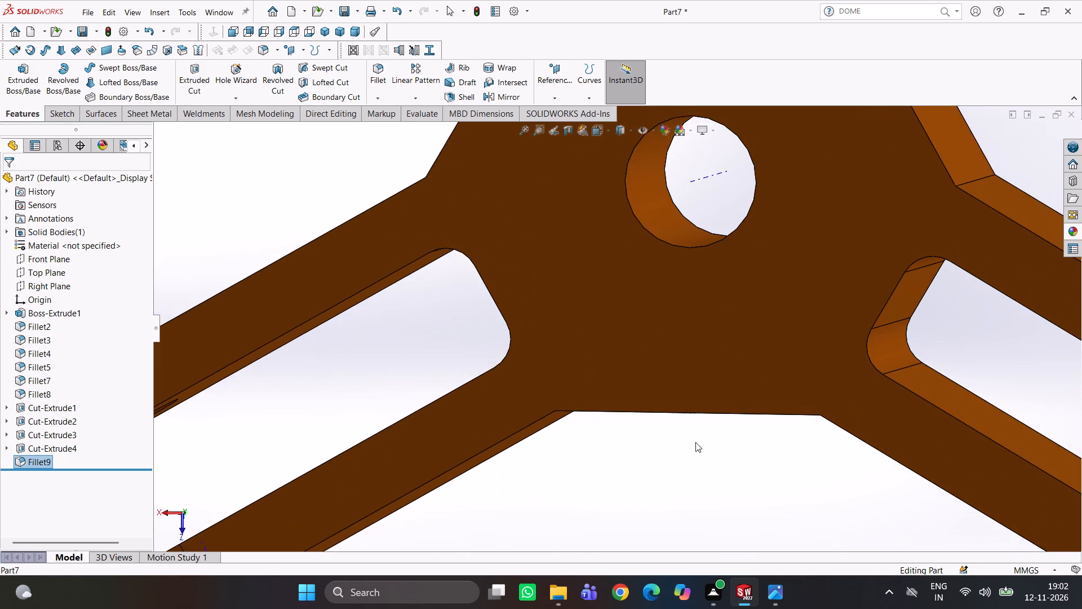
scroll(729, 418, up, 8)
middle_drag(589, 342, 642, 368)
scroll(642, 365, up, 1)
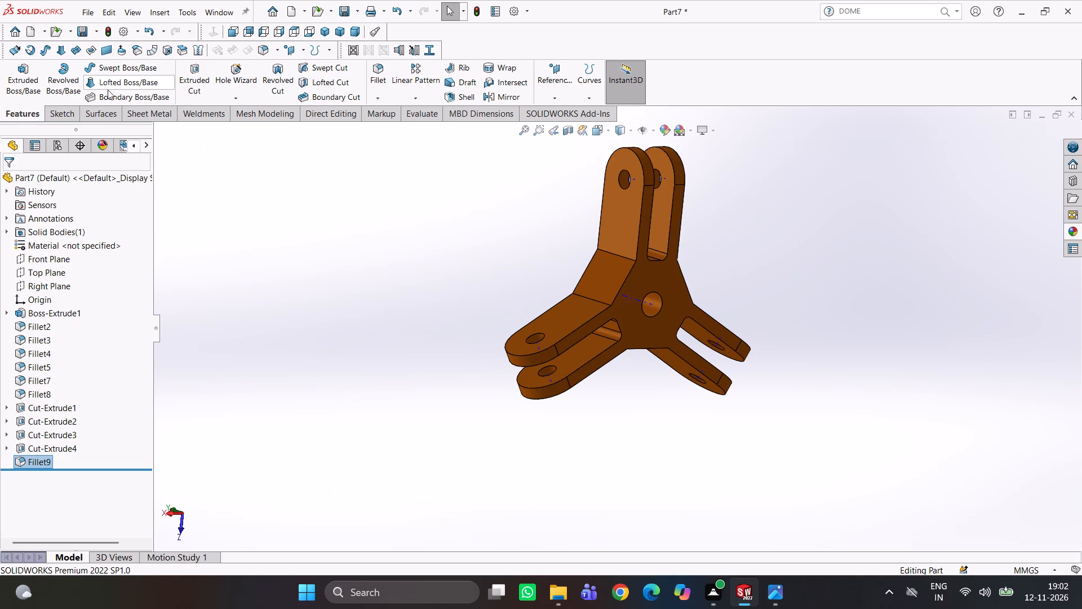
Set up a 5 mm symmetric fillet on the four arm-to-hub bend edges bordering two of the hub's side faces.
click(376, 68)
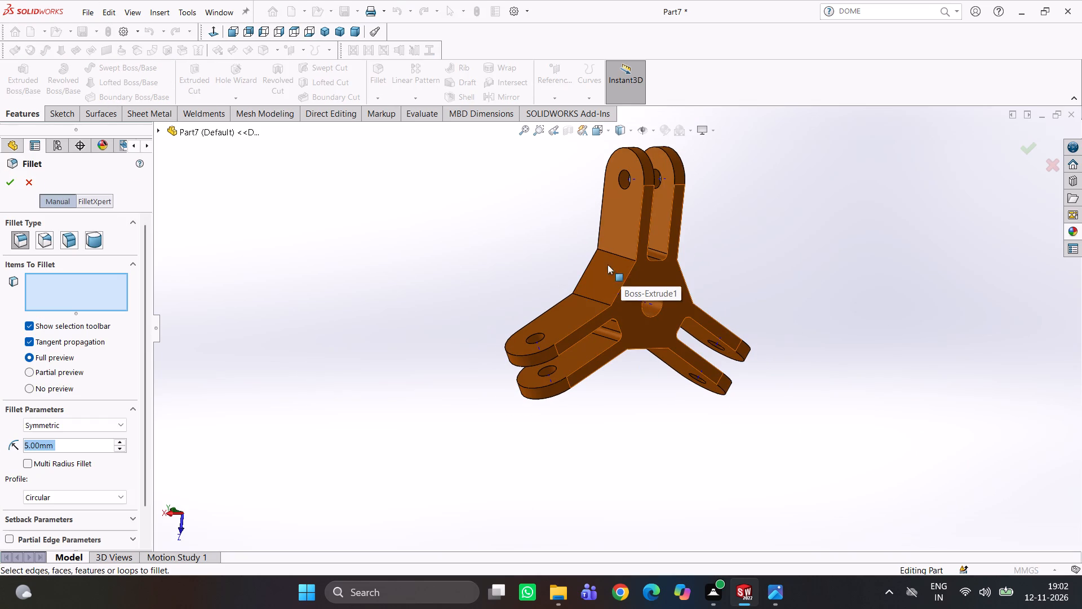
scroll(638, 264, down, 5)
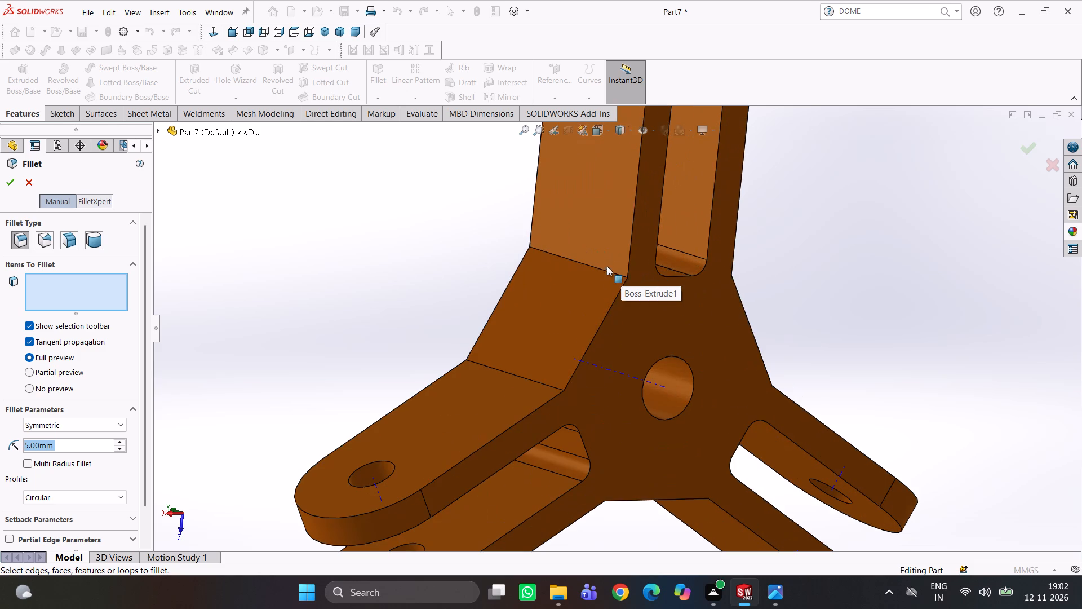
click(582, 265)
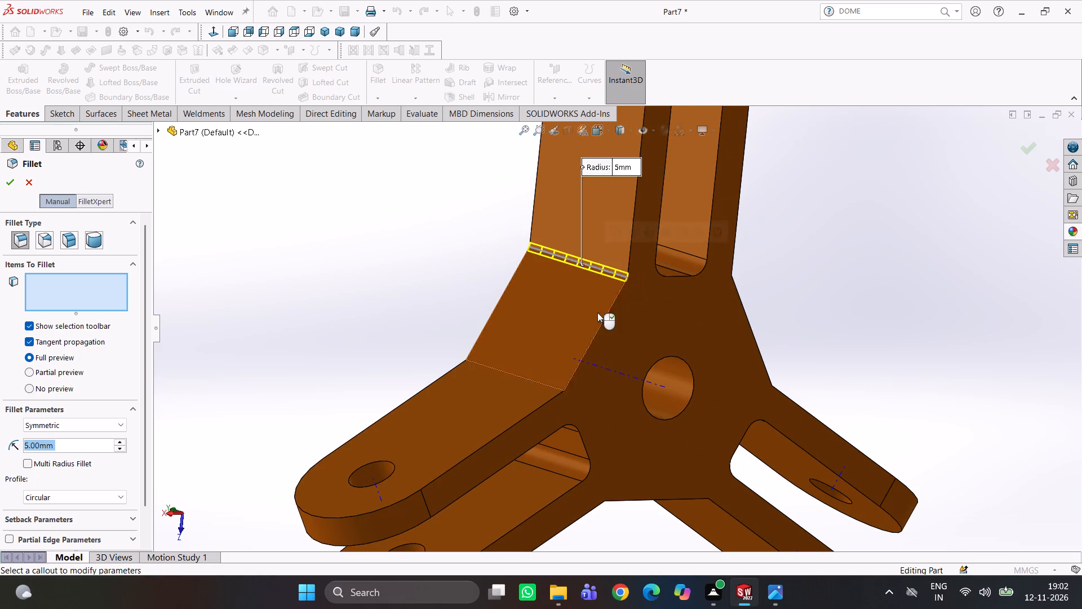
click(533, 382)
middle_drag(654, 376, 562, 378)
scroll(509, 376, up, 1)
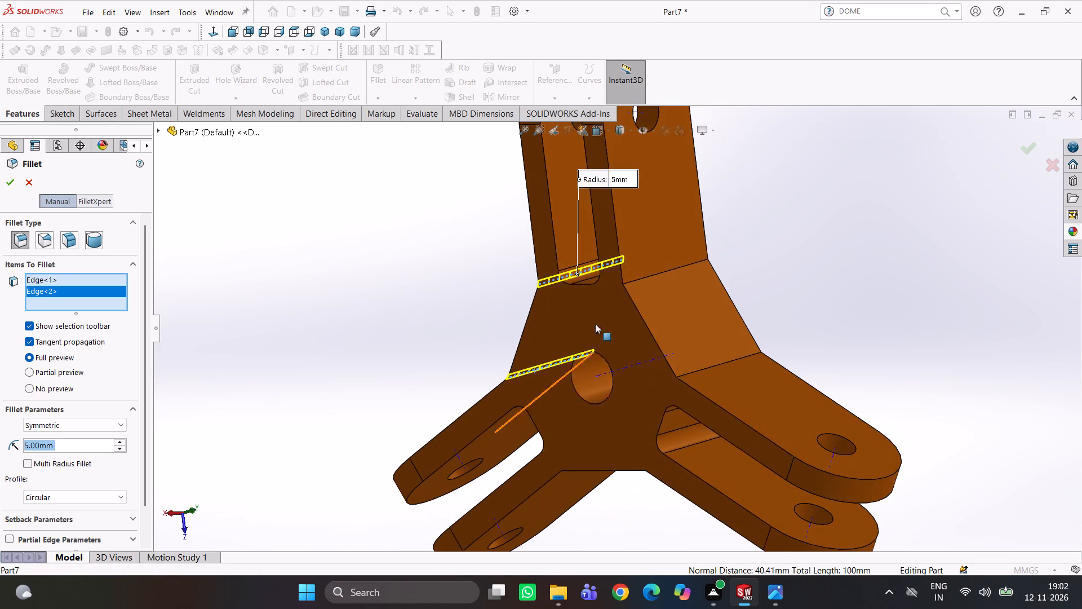
click(660, 272)
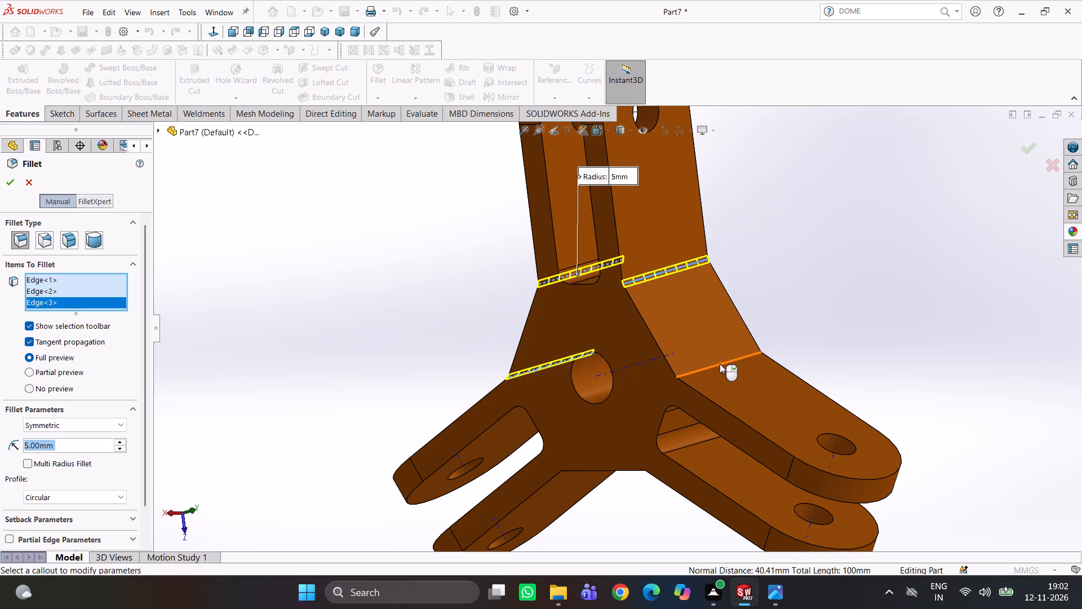
click(720, 364)
Add the two bend edges bordering the hub's third side face and apply the 5 mm fillet.
middle_drag(718, 363, 751, 292)
scroll(686, 332, up, 3)
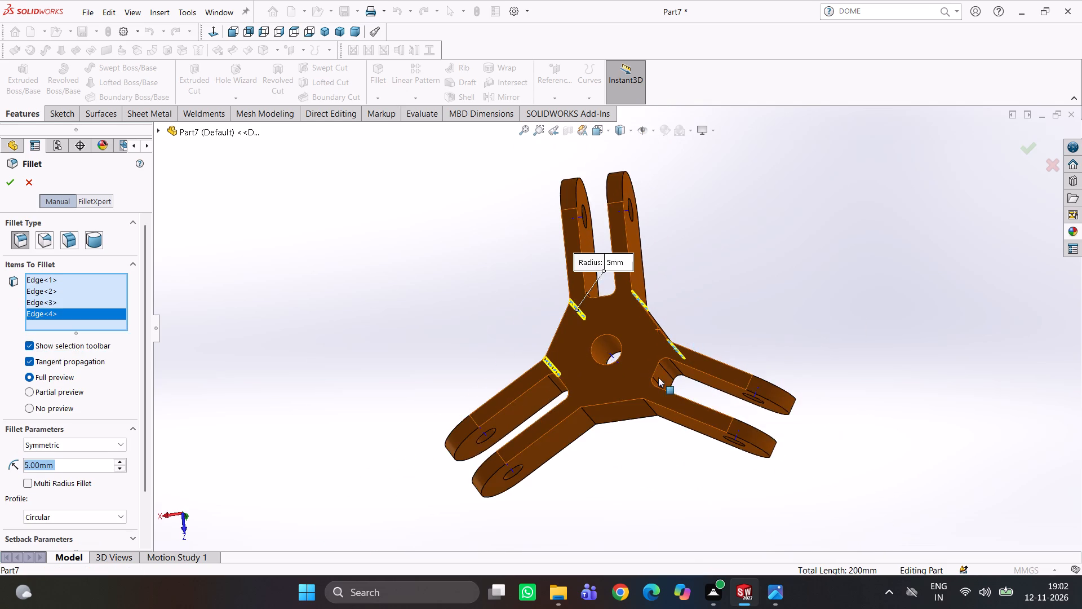
middle_drag(658, 377, 660, 236)
scroll(604, 361, down, 4)
click(714, 350)
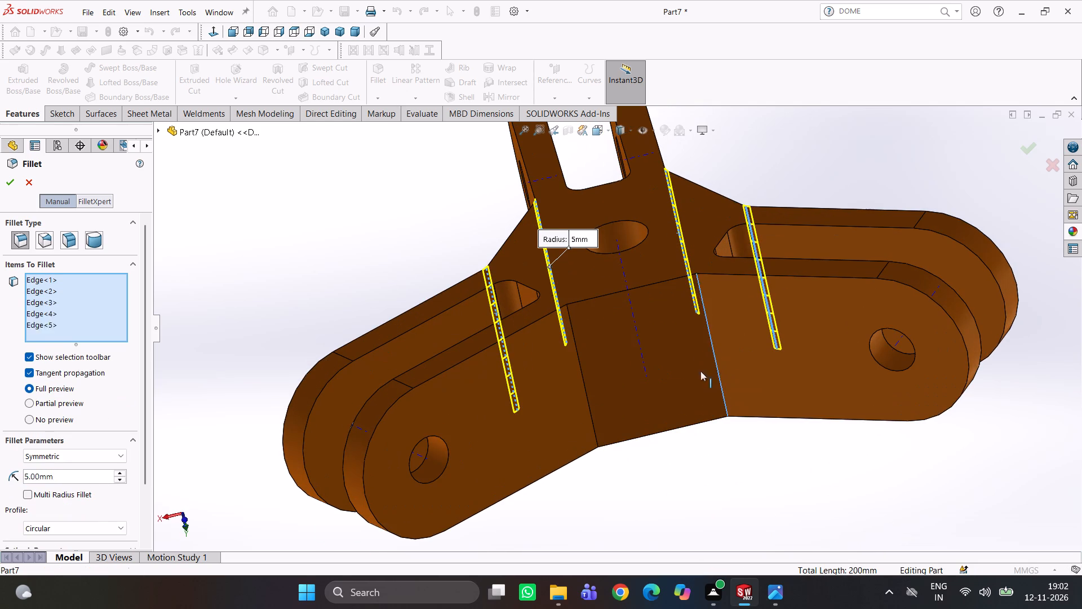
click(583, 382)
scroll(630, 396, up, 1)
middle_drag(630, 396, 632, 452)
scroll(631, 355, up, 2)
middle_drag(632, 345, 642, 413)
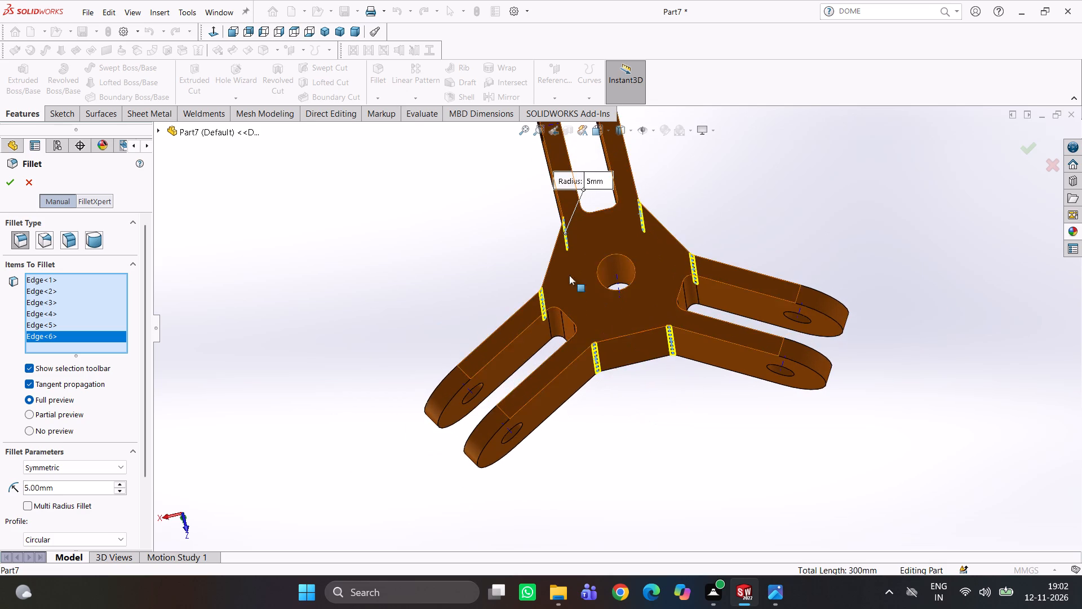
scroll(603, 266, down, 4)
scroll(806, 171, up, 2)
middle_drag(864, 213, 884, 206)
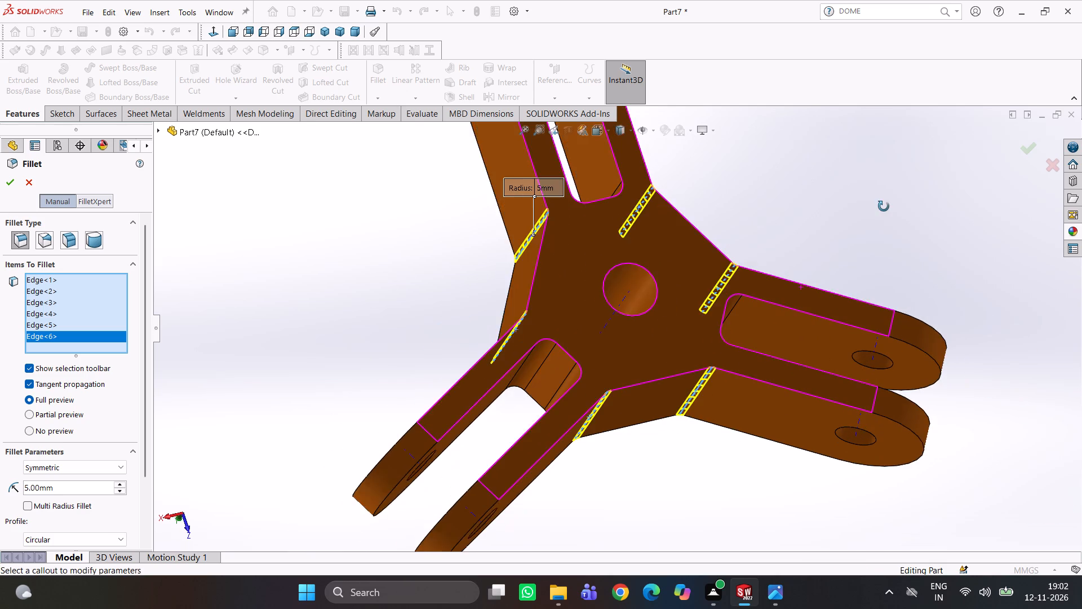
middle_drag(884, 206, 888, 294)
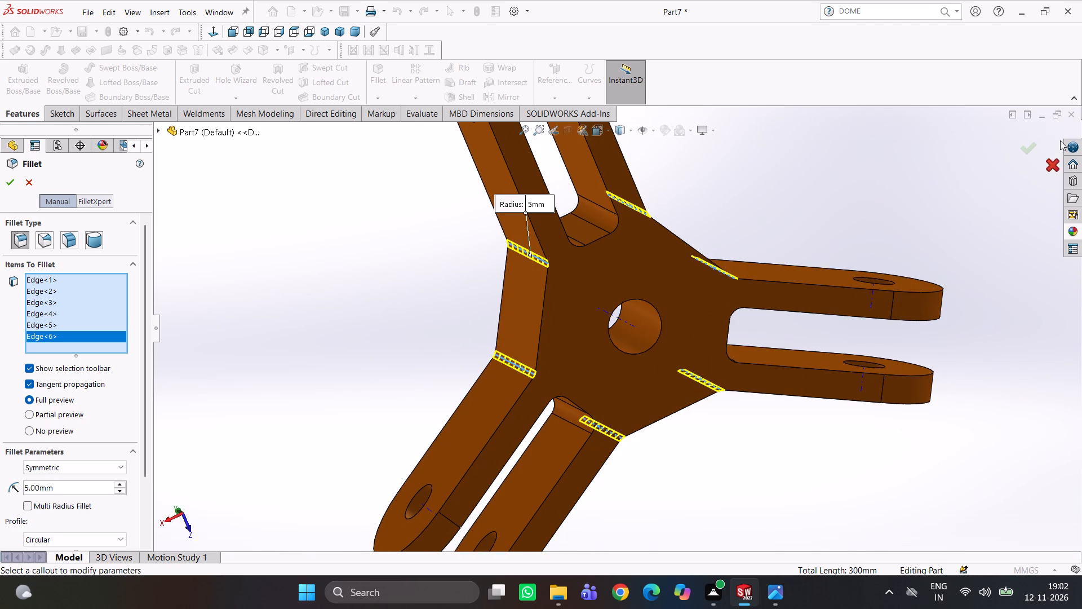
click(1028, 143)
Examine the filleted arm-to-hub bends, slots and central hole from low, oblique and close views.
middle_drag(864, 219, 858, 168)
scroll(757, 283, up, 3)
middle_drag(750, 292, 745, 159)
scroll(614, 334, down, 2)
scroll(680, 333, down, 4)
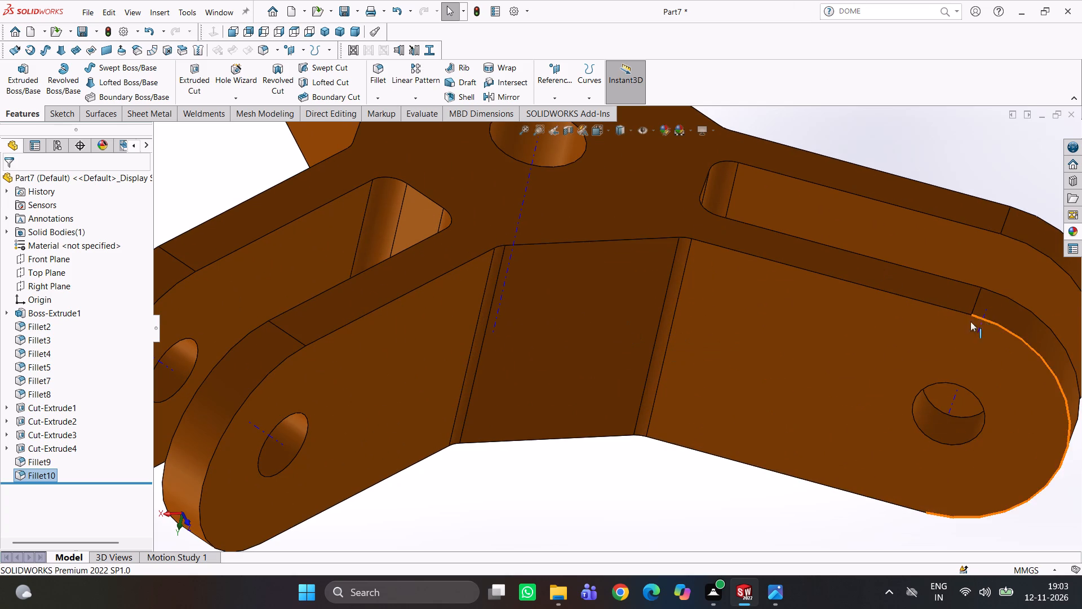
scroll(529, 511, up, 4)
middle_drag(595, 451, 584, 412)
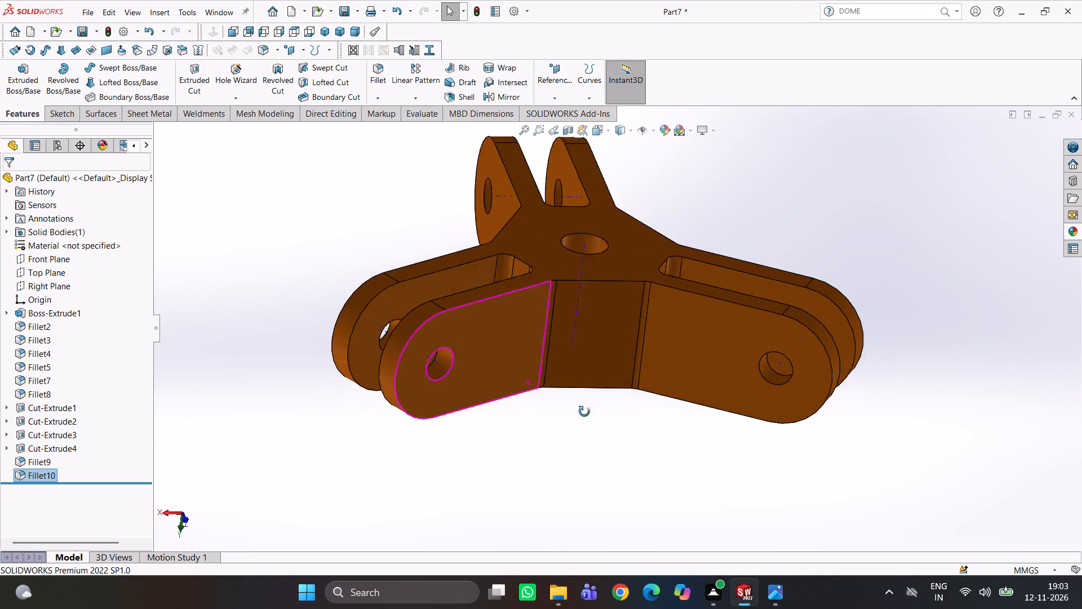
middle_drag(584, 412, 540, 478)
click(804, 246)
middle_drag(730, 297, 743, 310)
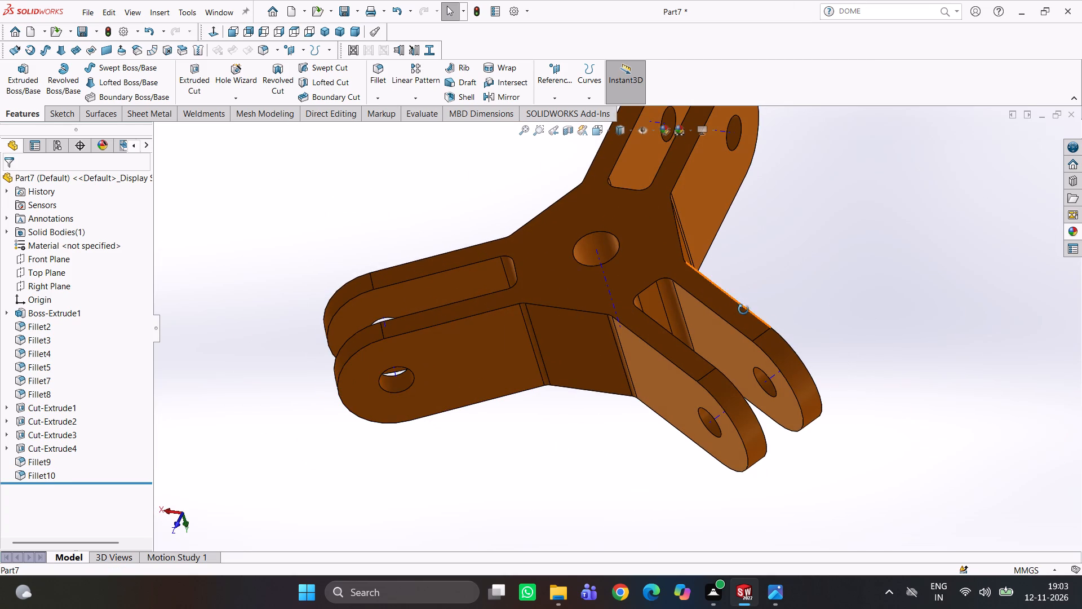
middle_drag(743, 310, 759, 338)
scroll(725, 300, down, 3)
middle_drag(721, 298, 720, 321)
scroll(522, 293, down, 3)
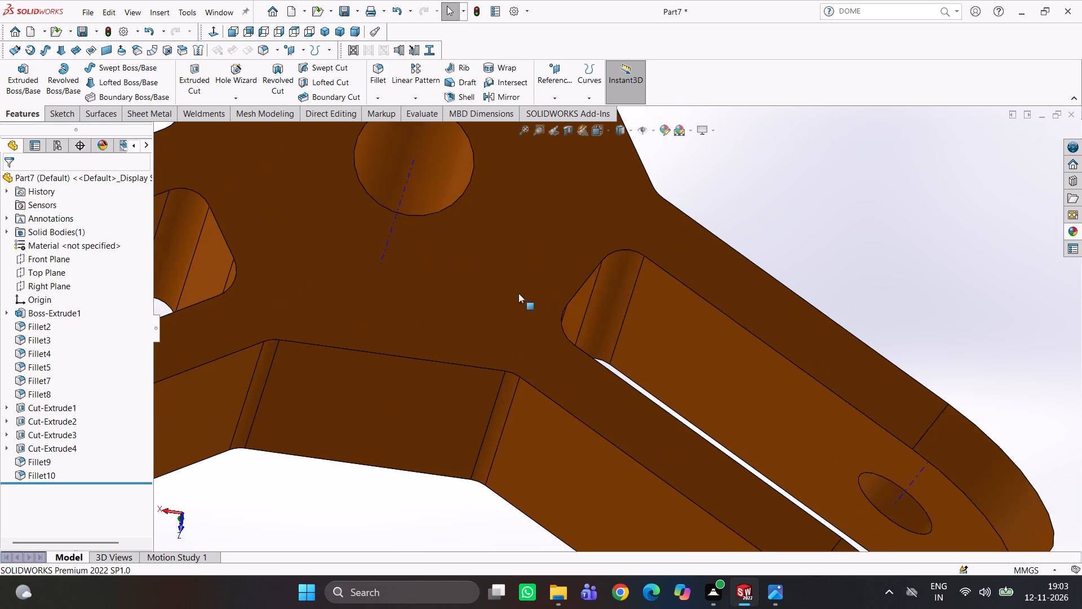
middle_drag(520, 304, 518, 402)
scroll(448, 224, up, 3)
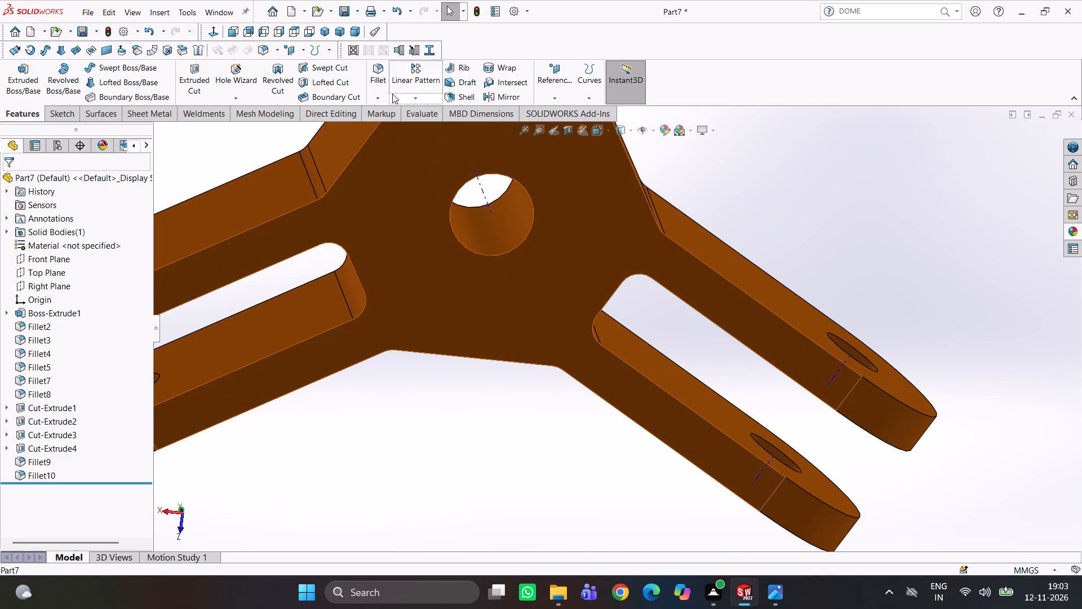
Set up a 1 mm, 45° chamfer on one circular edge of the hub's central hole.
click(374, 100)
click(382, 123)
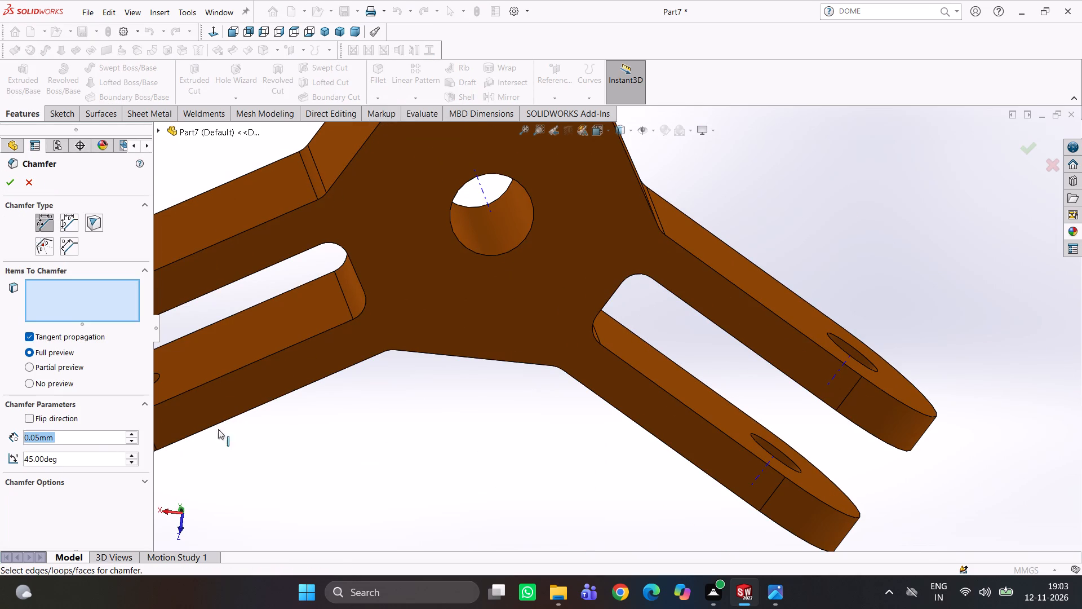
click(504, 255)
middle_drag(611, 240, 613, 231)
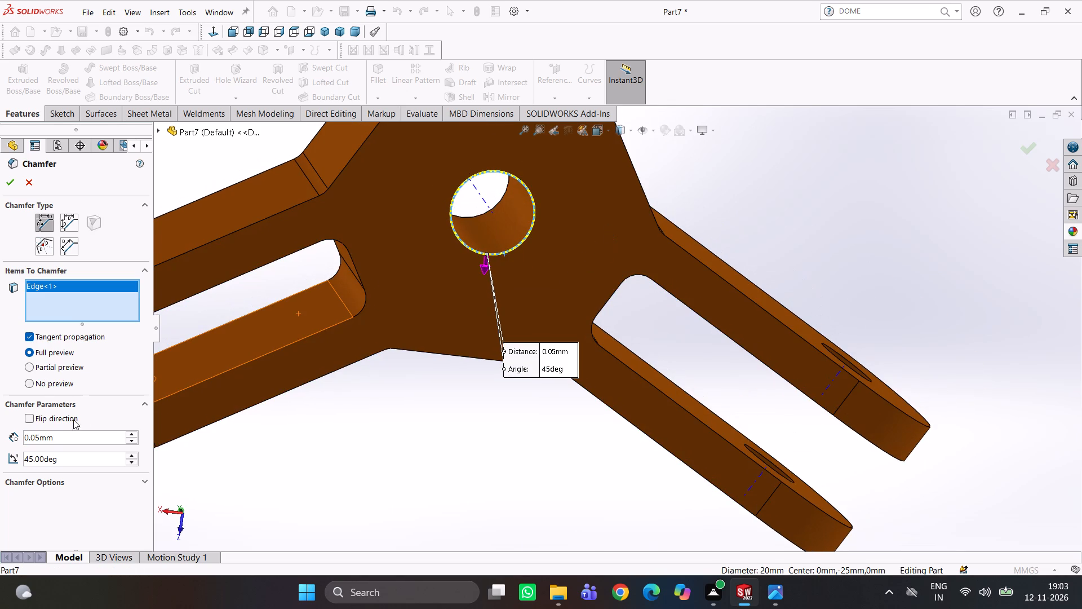
drag(64, 439, 0, 450)
key(1)
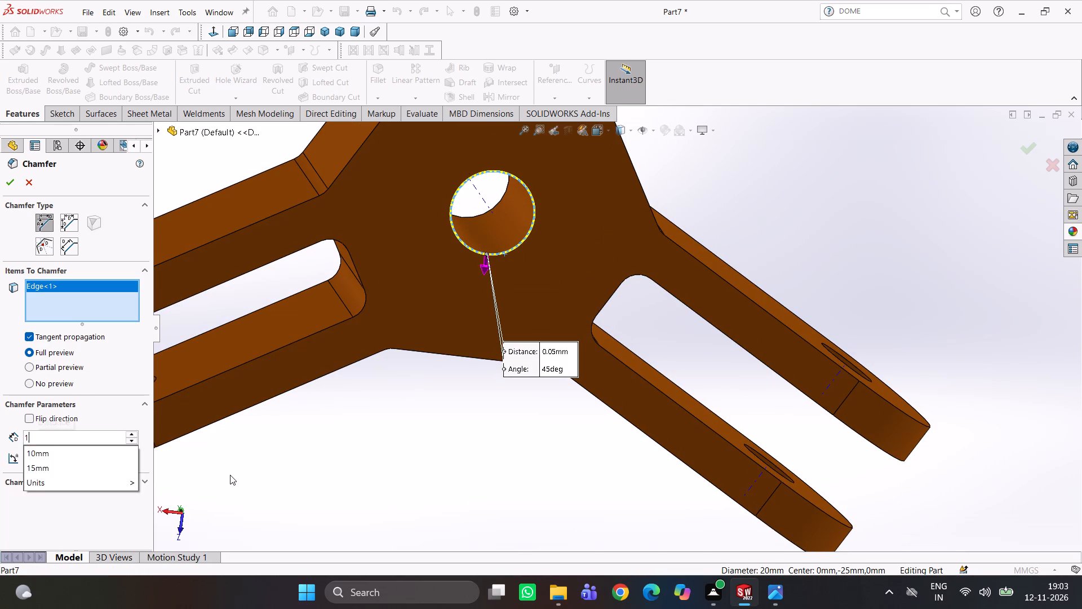
key(Return)
Add the central hole's circular edge on the hub's opposite face and apply the 1 mm, 45° chamfer.
scroll(525, 386, up, 2)
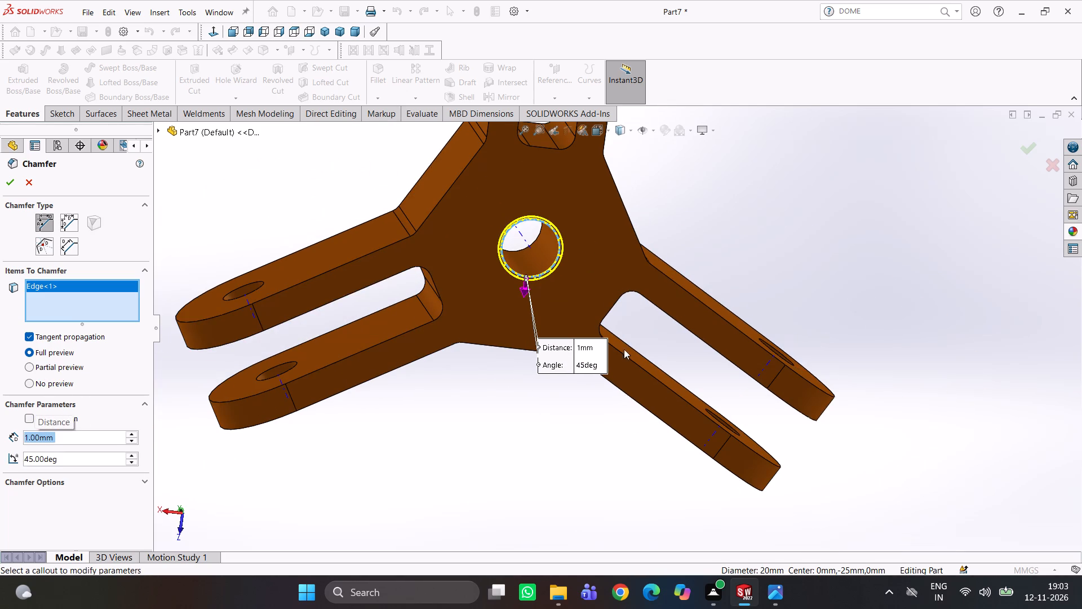
scroll(769, 220, up, 2)
middle_drag(752, 226, 573, 320)
scroll(746, 242, down, 4)
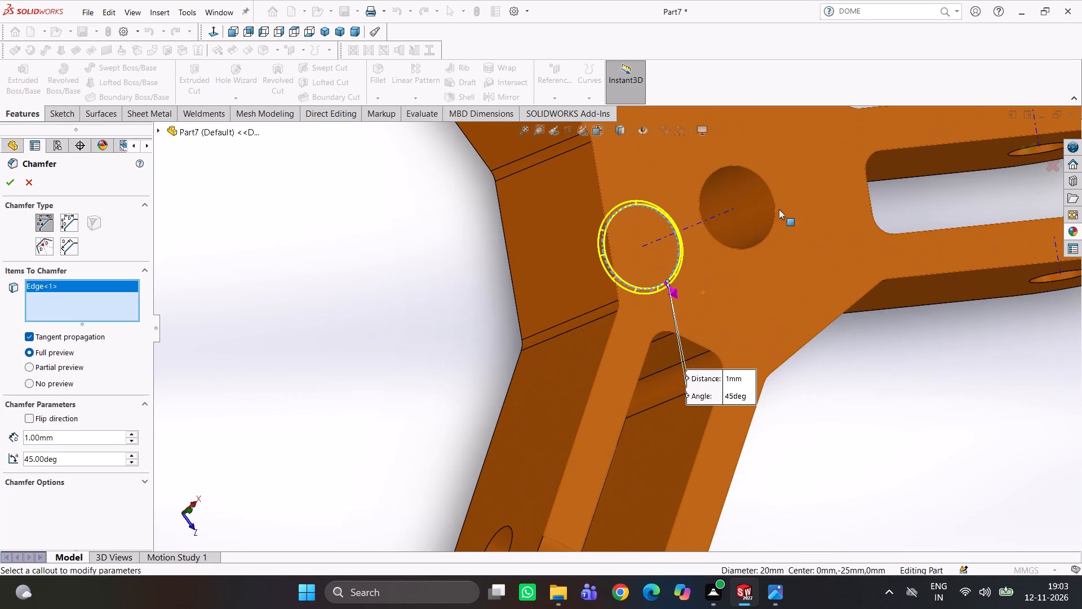
click(767, 186)
scroll(852, 280, up, 1)
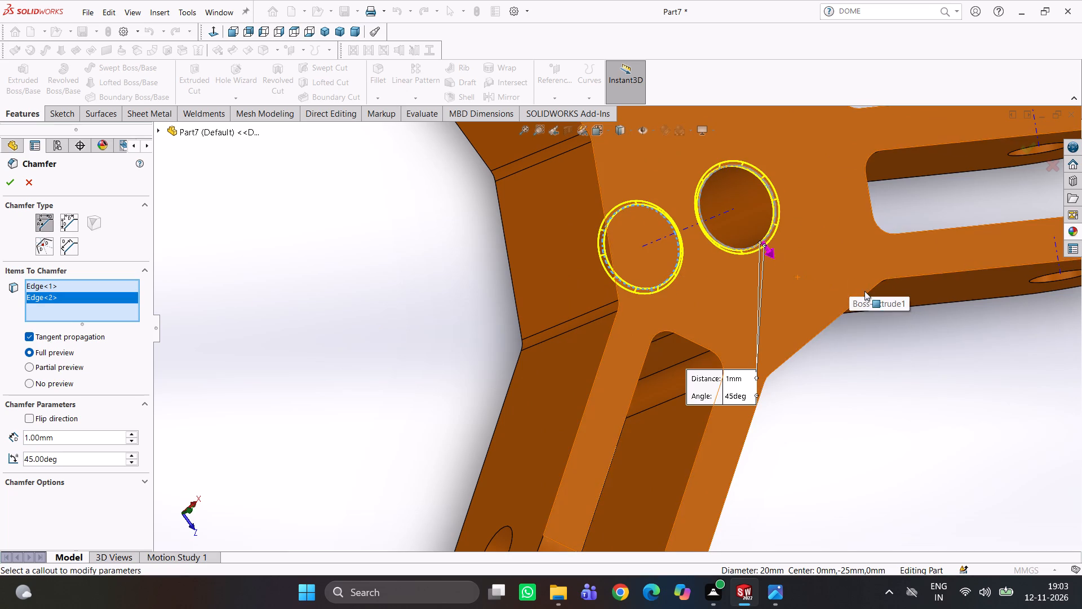
scroll(937, 329, up, 2)
middle_drag(937, 329, 946, 248)
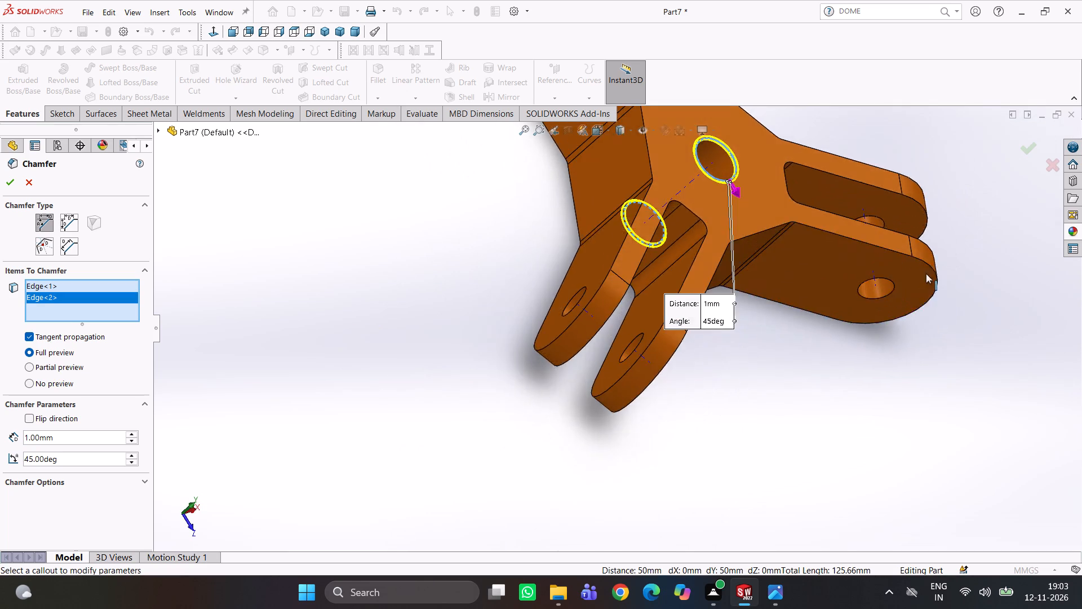
scroll(913, 292, up, 4)
middle_drag(855, 285, 801, 157)
scroll(679, 208, down, 4)
middle_drag(673, 228, 681, 256)
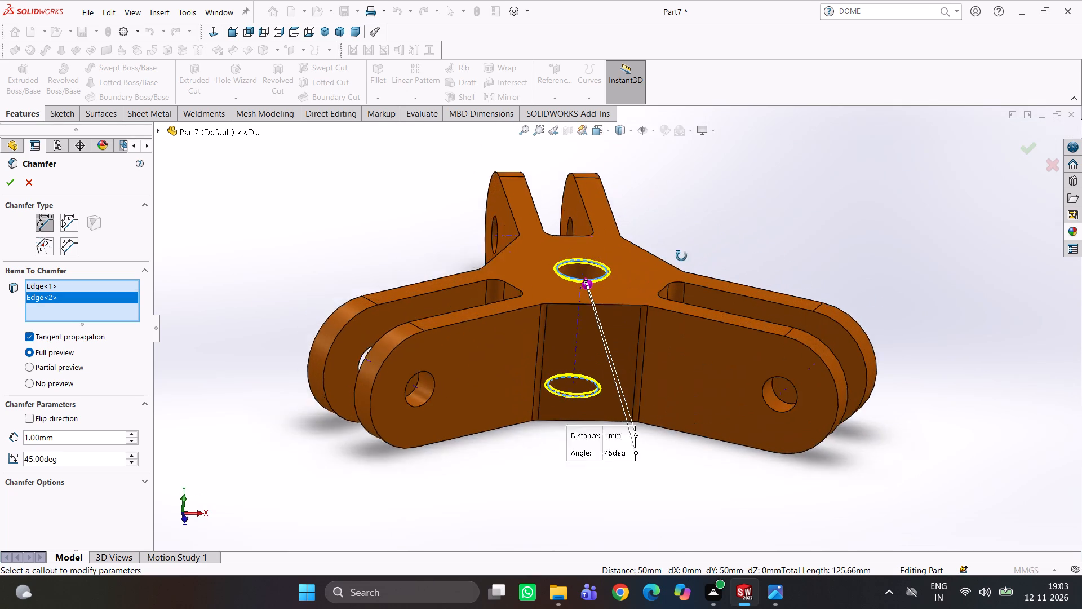
middle_drag(681, 256, 694, 271)
click(6, 187)
middle_drag(649, 405, 731, 376)
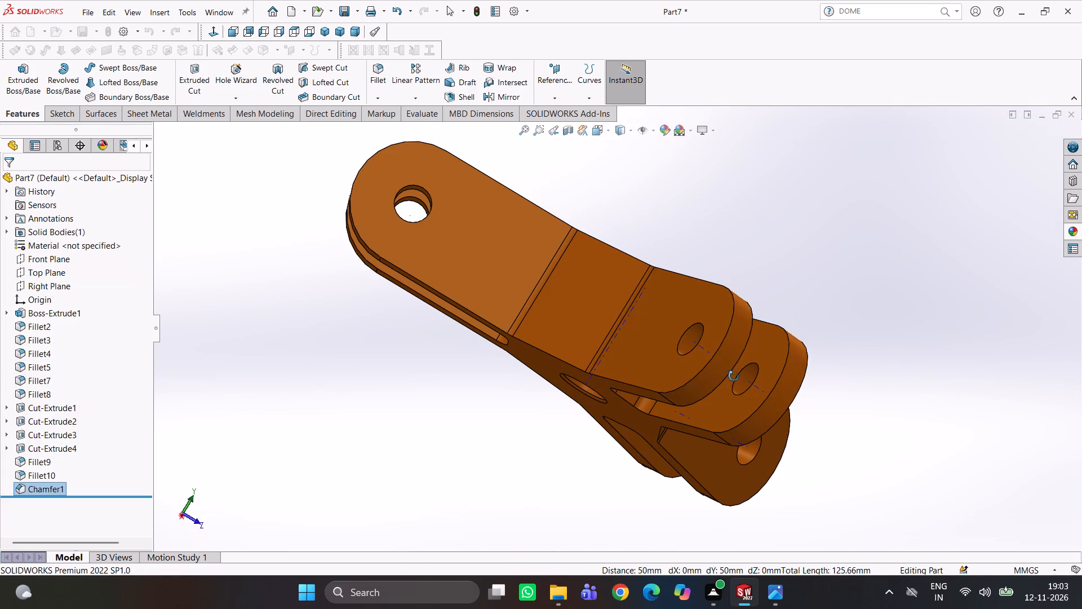
Examine the chamfered edges of the hub's central hole and the surrounding slots from close and oblique views.
scroll(663, 314, down, 3)
middle_drag(642, 333, 575, 408)
scroll(686, 325, up, 4)
scroll(709, 255, down, 5)
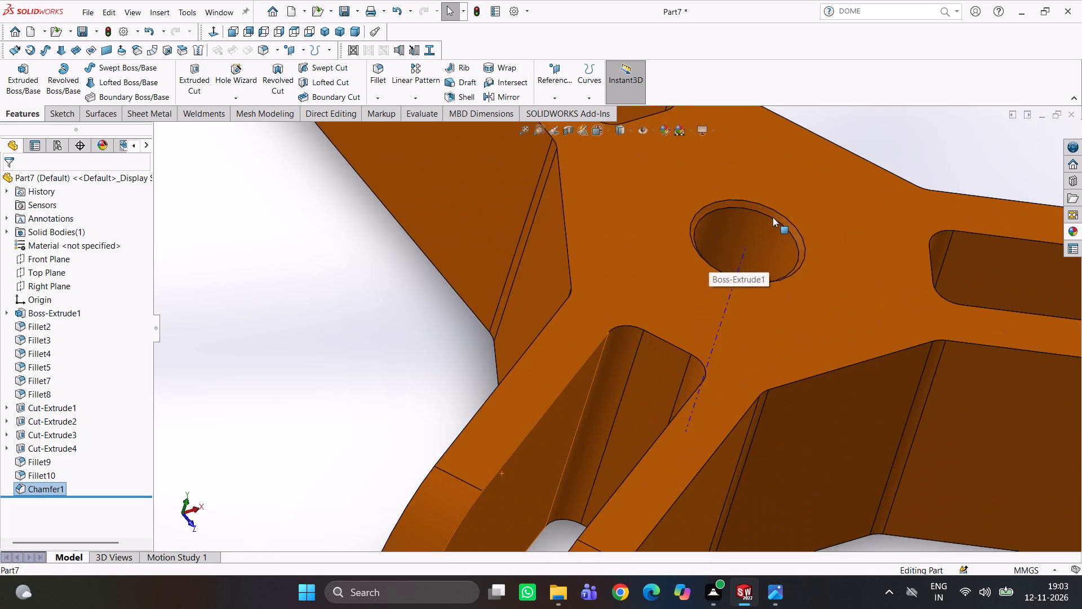
middle_drag(773, 217, 741, 343)
scroll(741, 342, up, 1)
scroll(735, 233, down, 5)
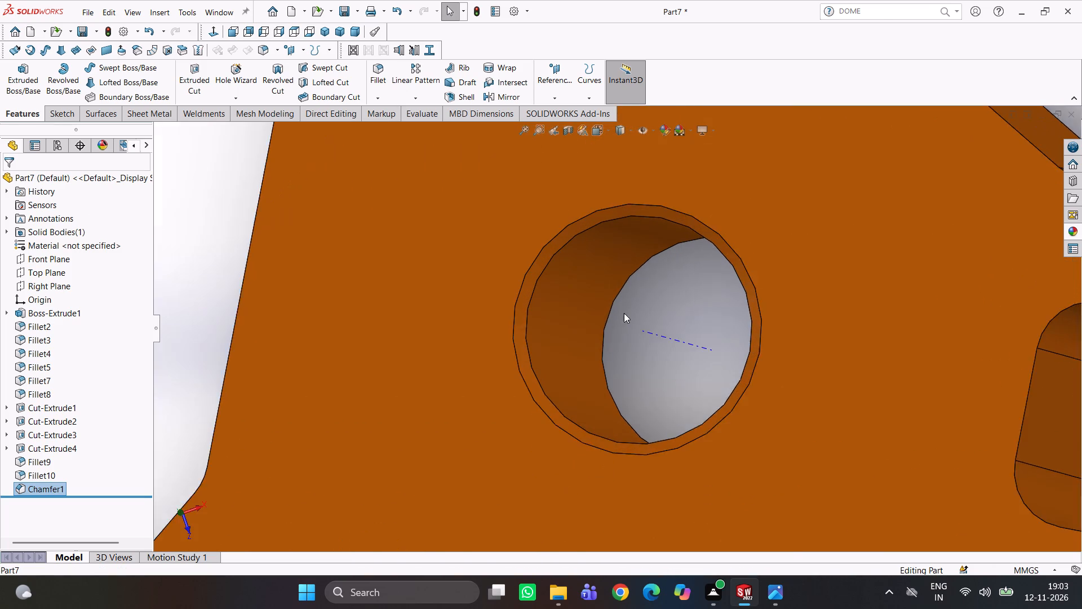
scroll(621, 312, down, 4)
middle_drag(666, 334, 690, 320)
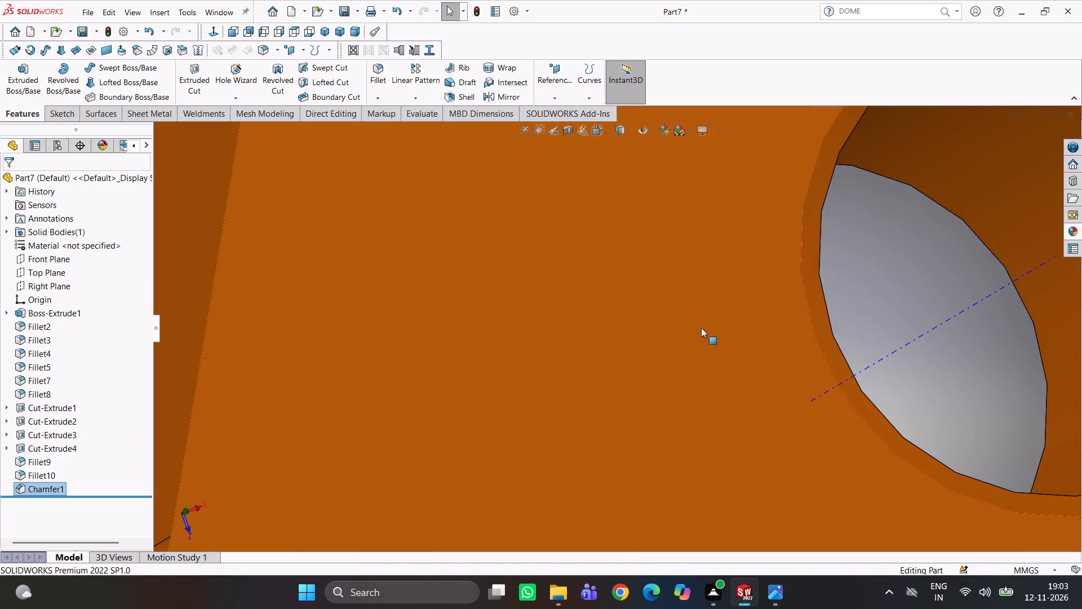
scroll(843, 319, up, 7)
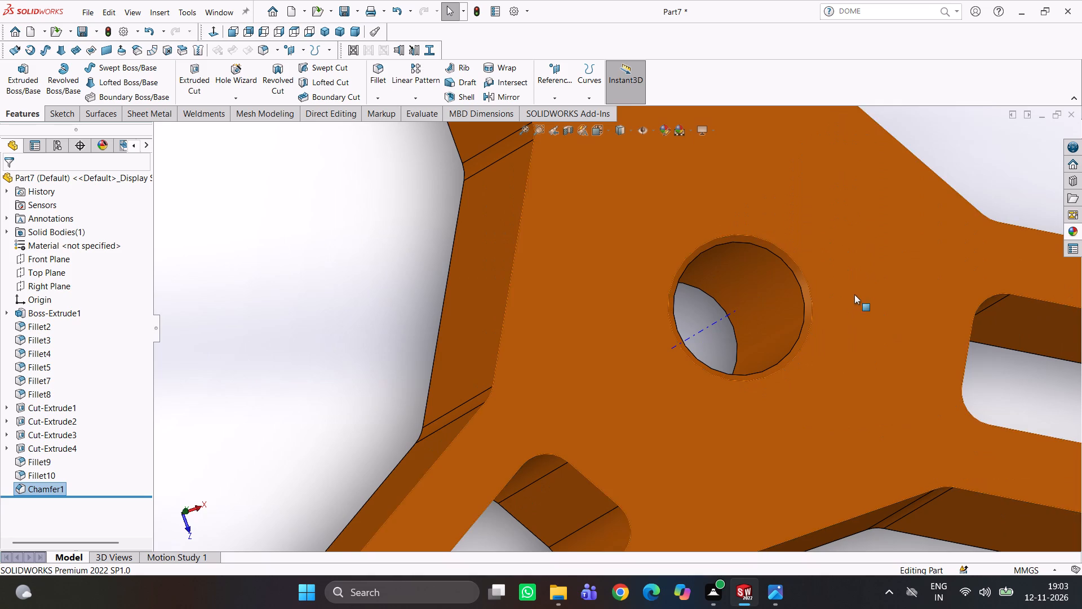
scroll(857, 292, up, 3)
middle_drag(887, 355, 819, 238)
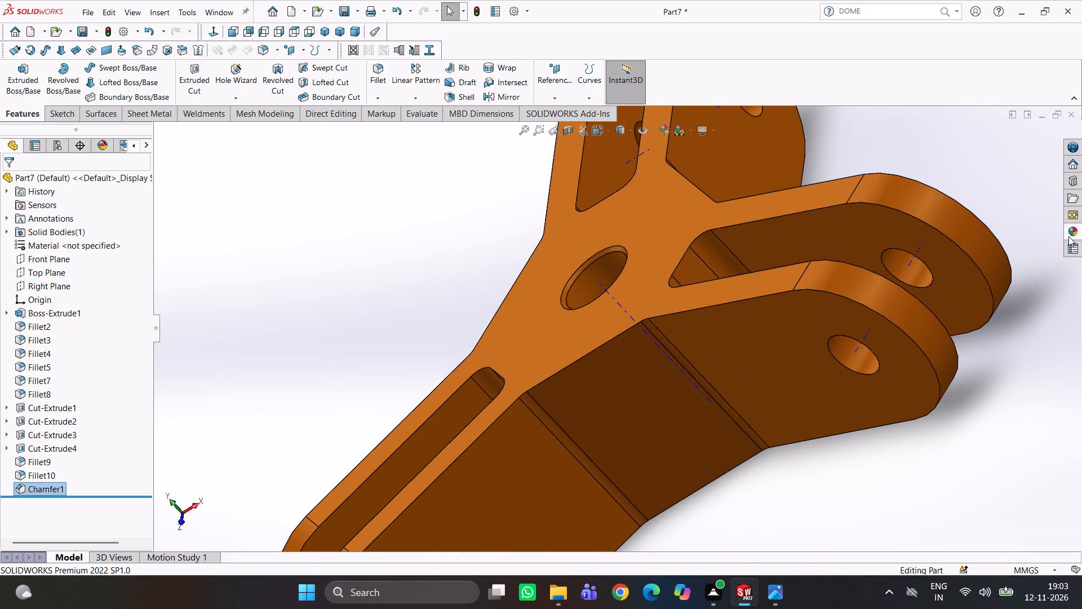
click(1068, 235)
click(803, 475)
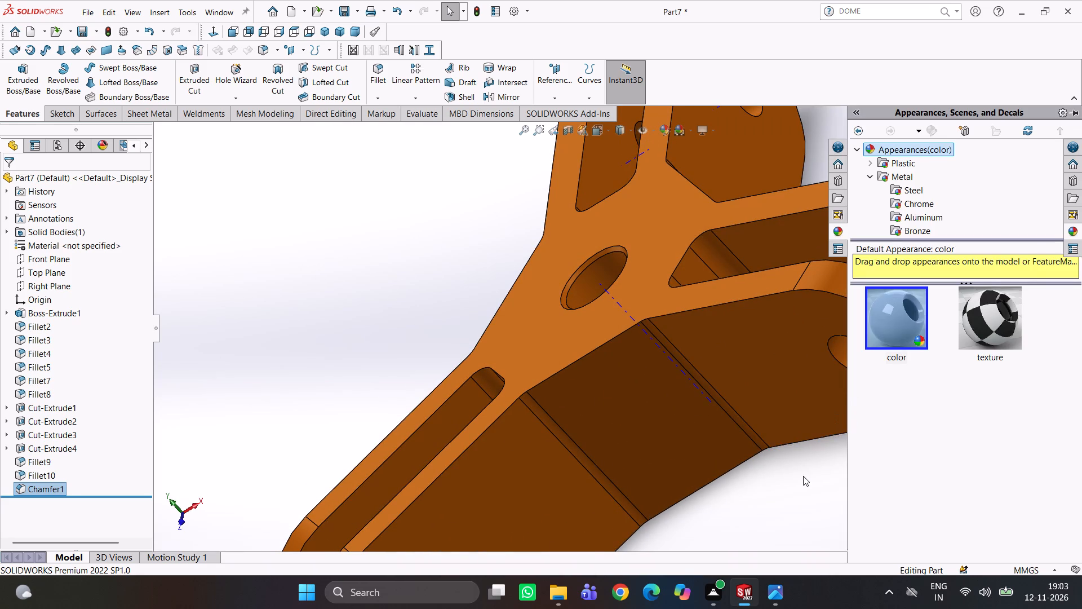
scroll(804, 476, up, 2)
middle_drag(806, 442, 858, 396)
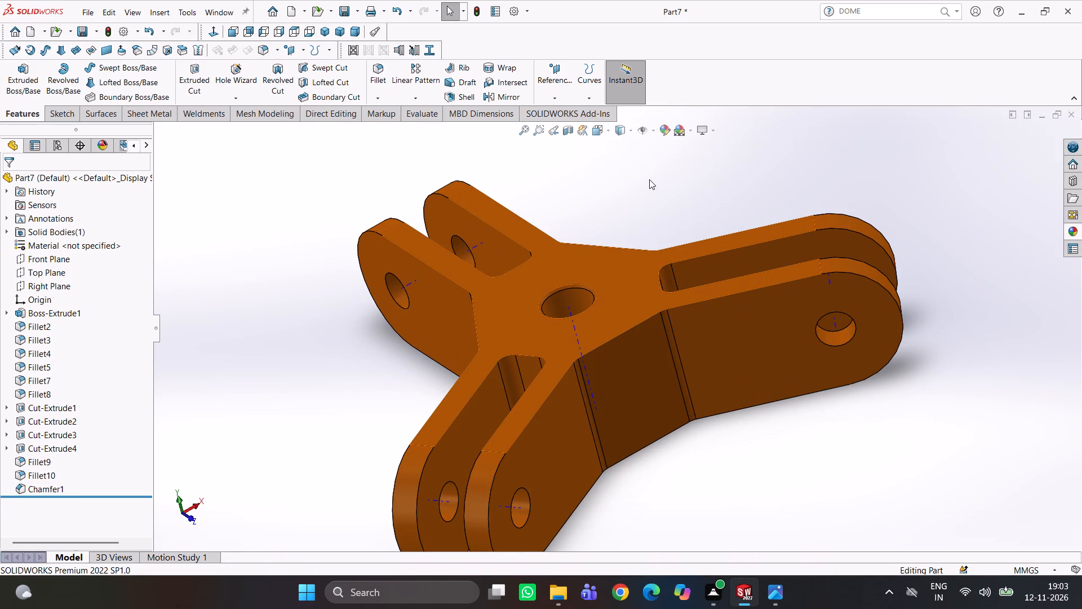